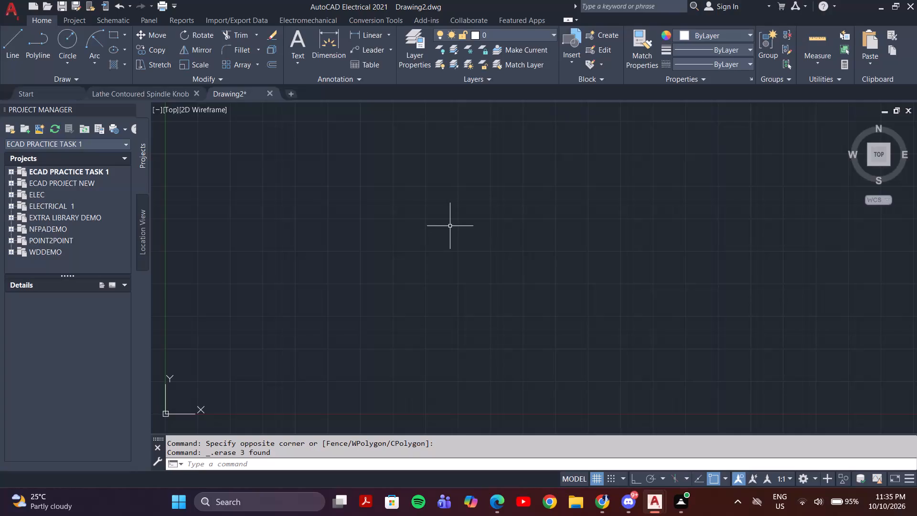
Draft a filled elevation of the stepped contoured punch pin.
Set the drawing units to a length precision of 0.0 and an insertion scale of millimeters.
type("un")
key("Return")
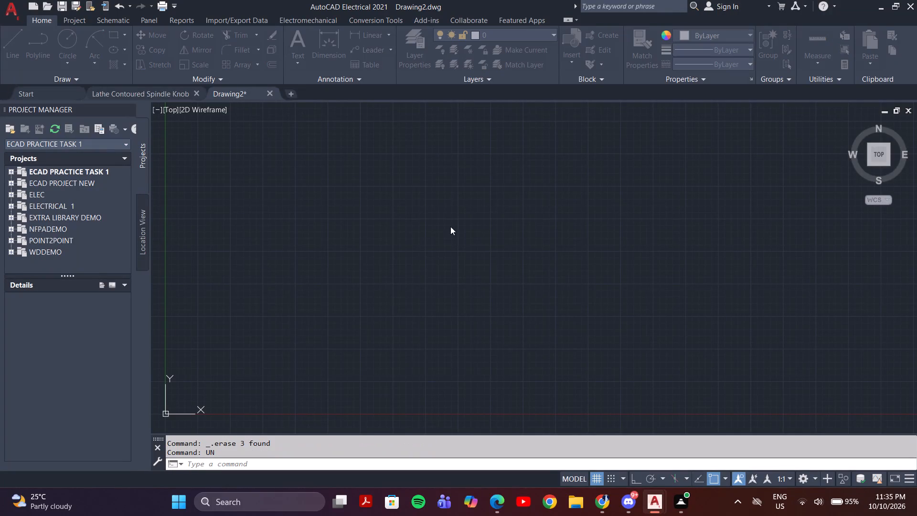
left_click(362, 184)
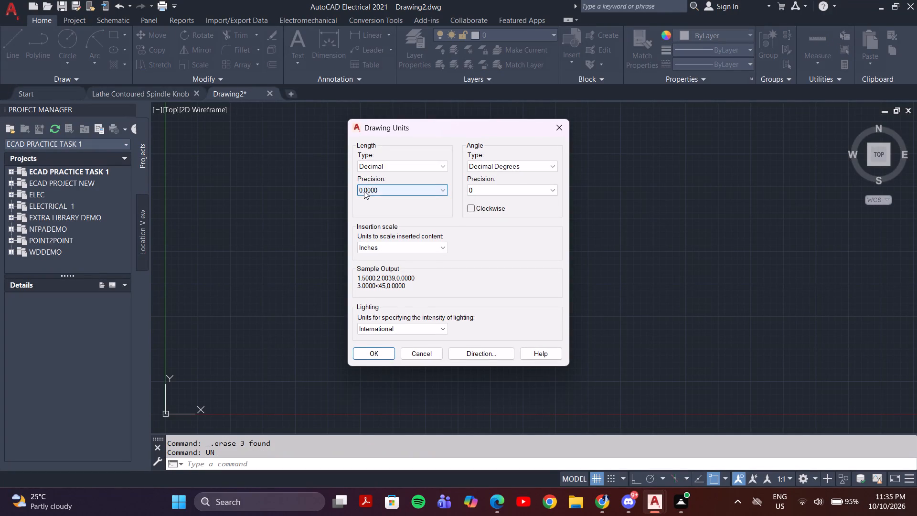
left_click(364, 191)
left_click(369, 204)
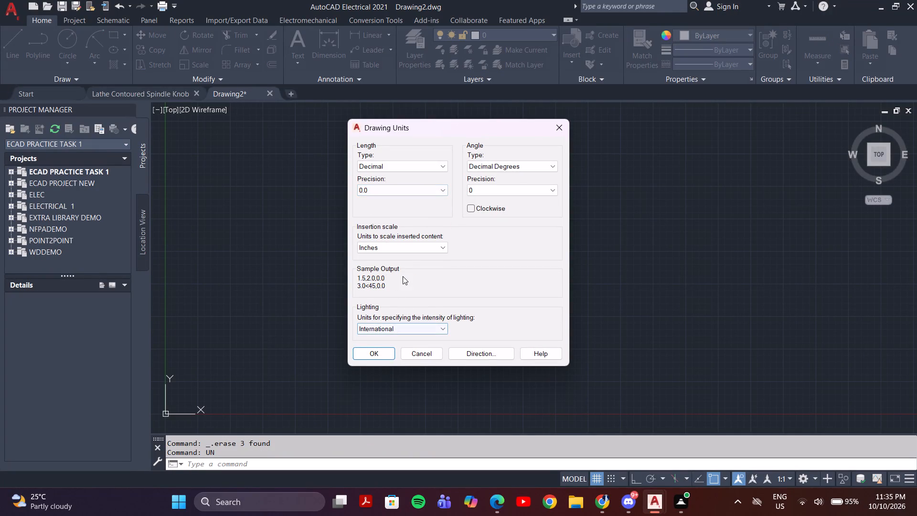
left_click(408, 245)
left_click(389, 294)
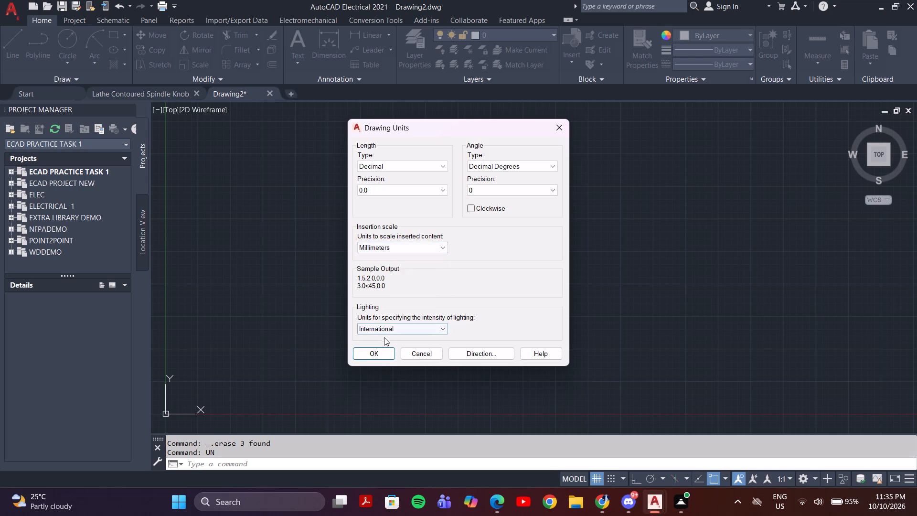
left_click(381, 352)
Modify the Standard dimension style to use an arrow size of 6 and a text height of 6.
key("d")
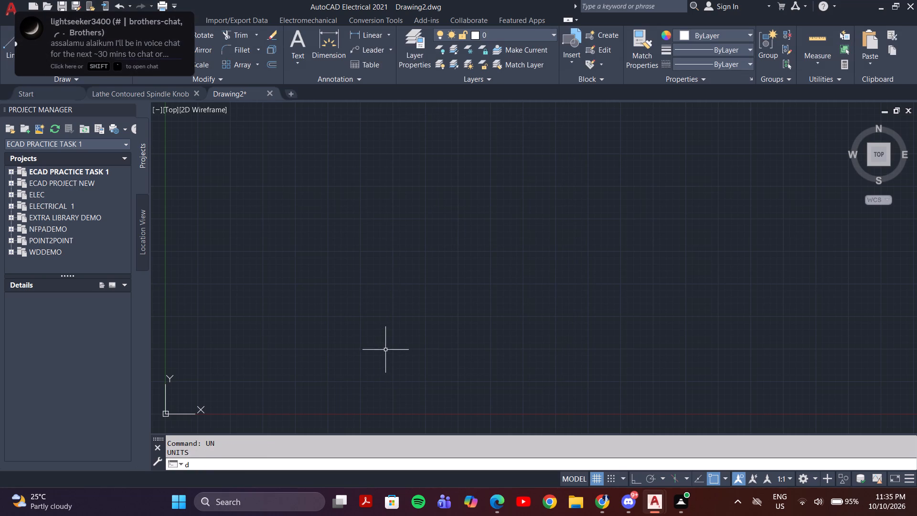
key("Return")
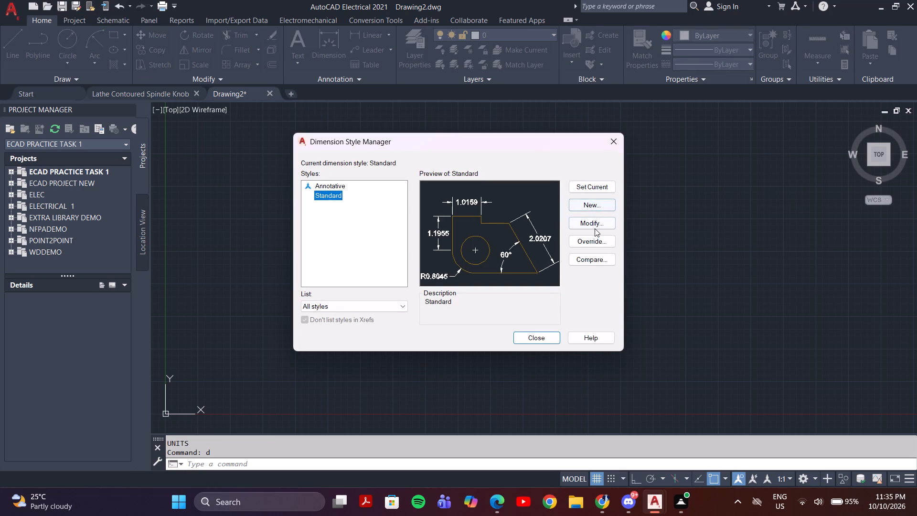
left_click(595, 228)
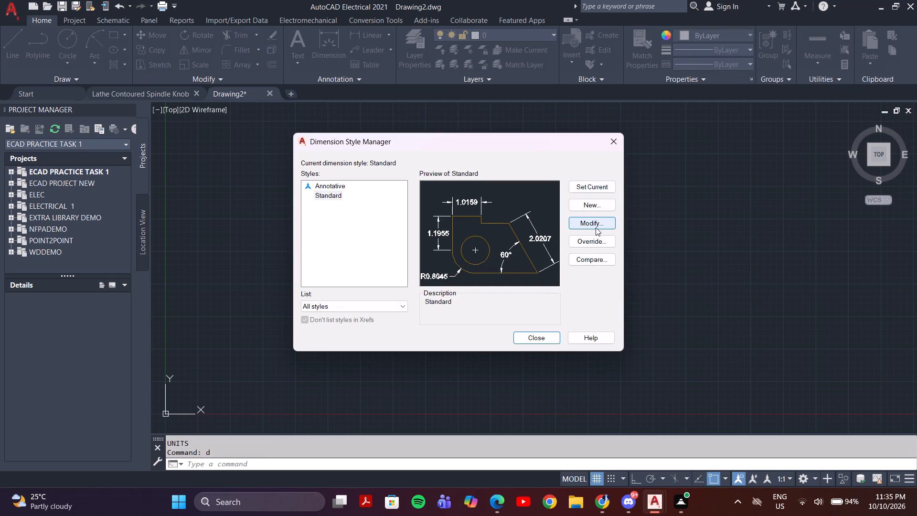
left_click(596, 226)
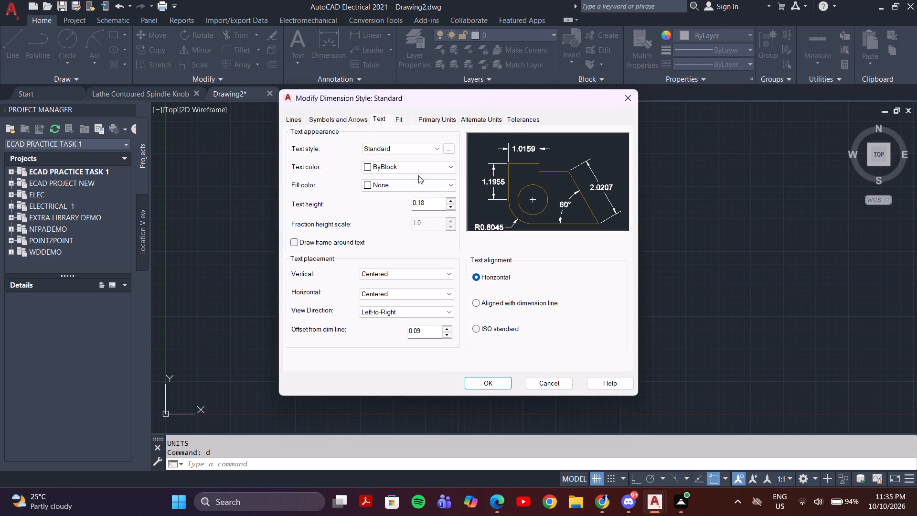
left_click(360, 120)
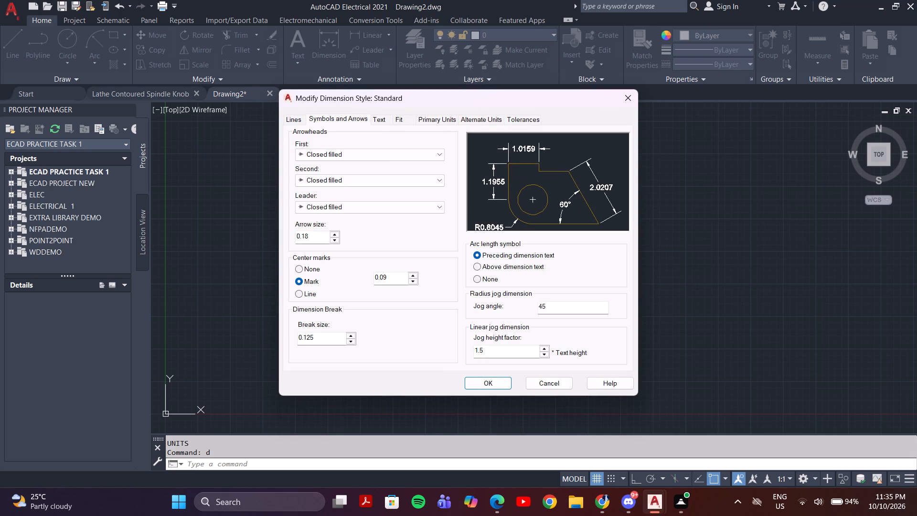
left_click_drag(314, 236, 288, 237)
key("BackSpace")
key("6")
left_click(383, 118)
left_click_drag(426, 204, 362, 212)
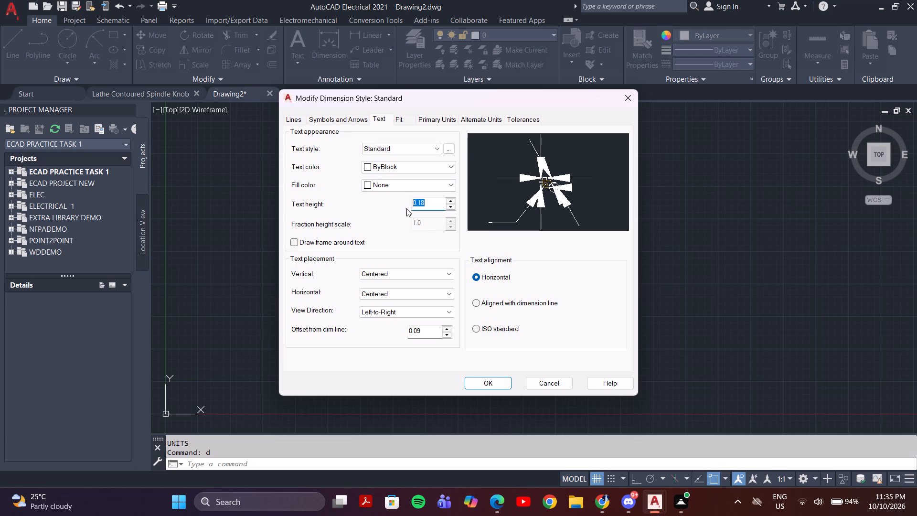
key("BackSpace")
key("6")
left_click(486, 387)
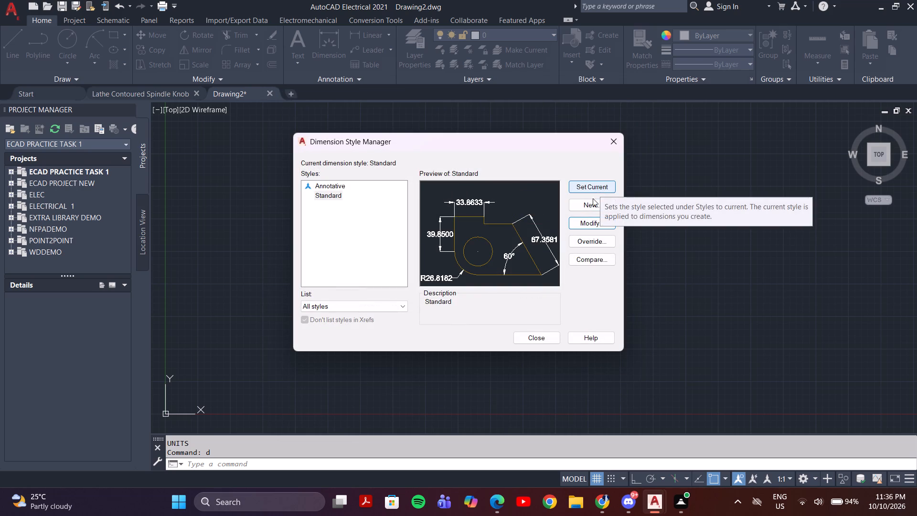
Set the Standard dimension style's linear precision to 0 decimals and make the style current.
left_click(586, 221)
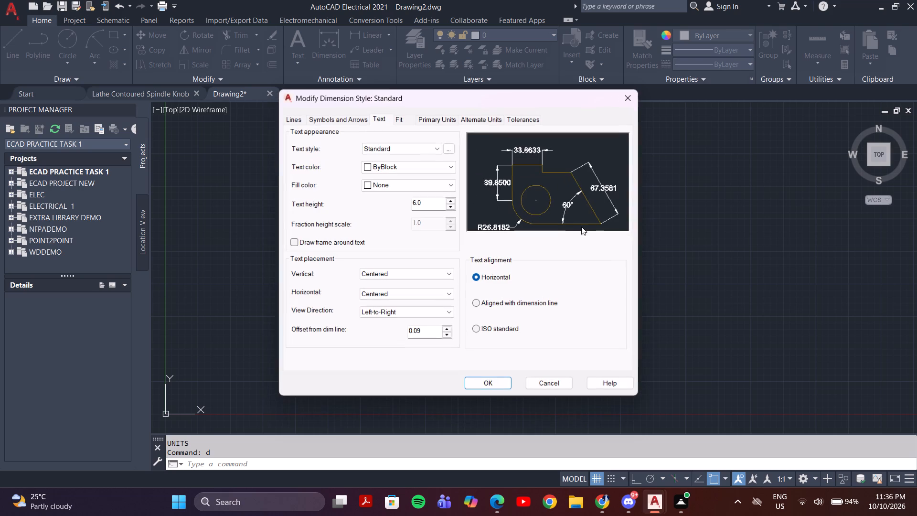
left_click(404, 121)
left_click(425, 120)
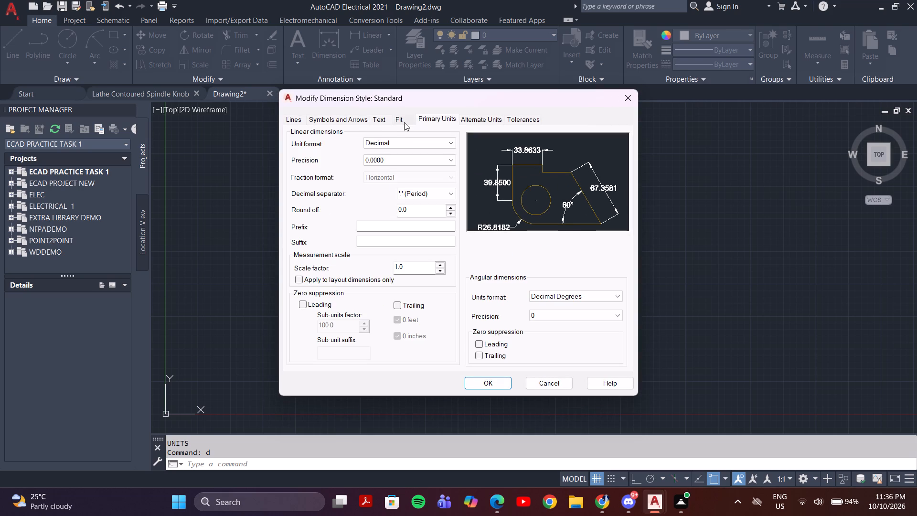
left_click(401, 161)
left_click(396, 169)
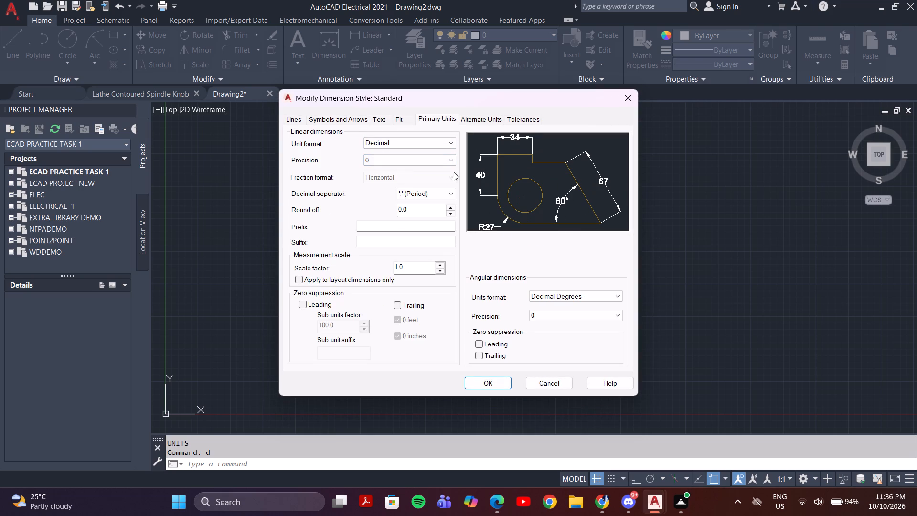
left_click(504, 384)
left_click(602, 182)
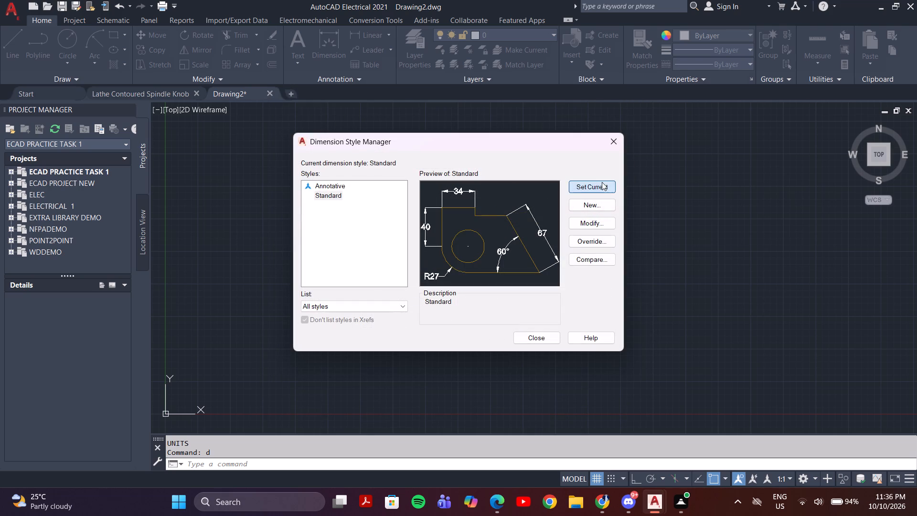
left_click(619, 140)
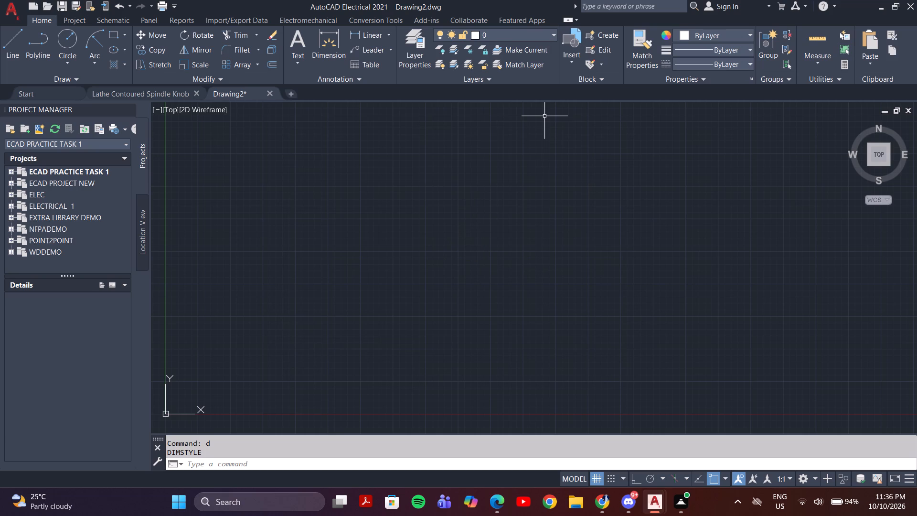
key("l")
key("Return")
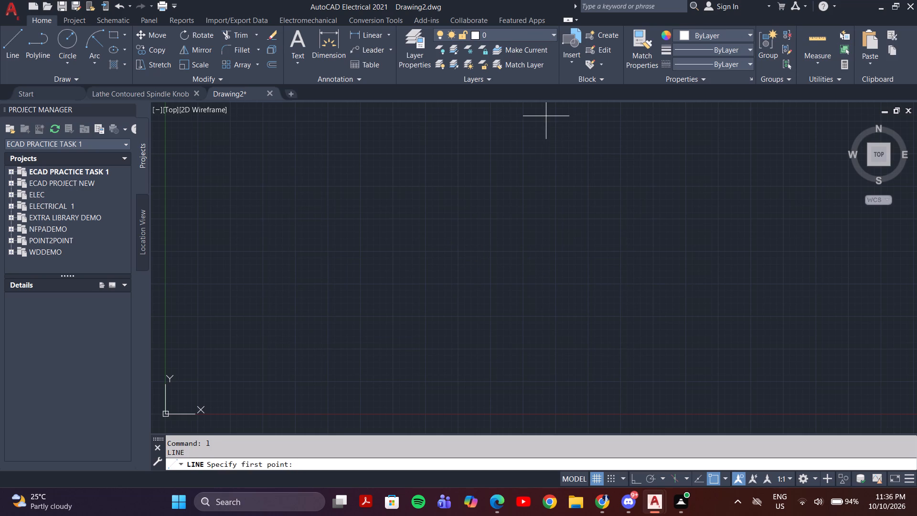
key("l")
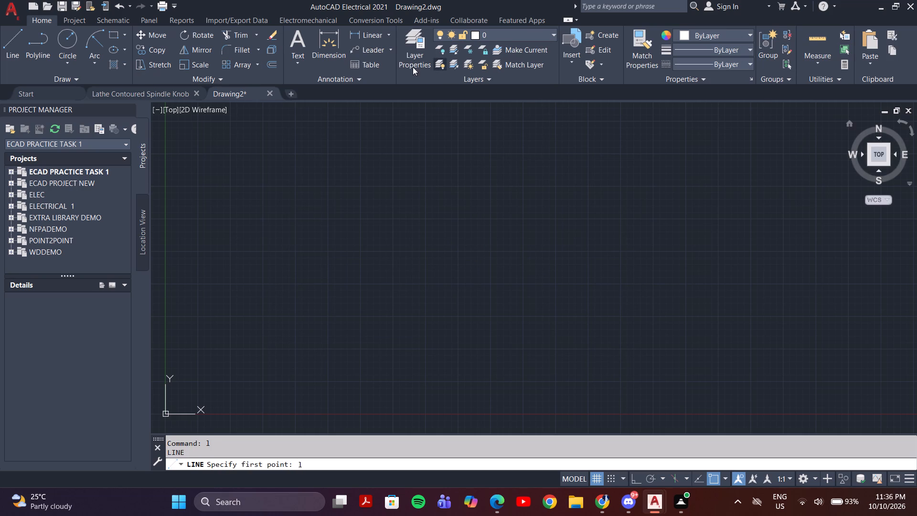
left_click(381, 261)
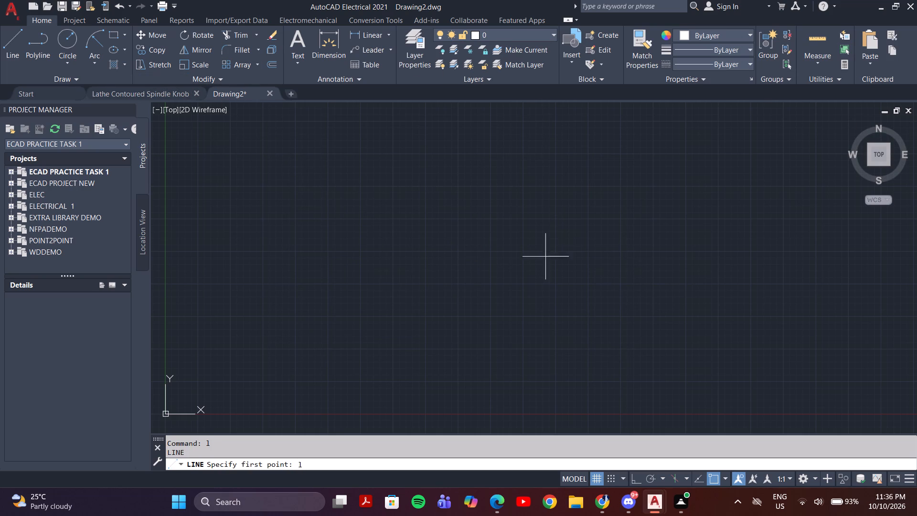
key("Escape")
Draw a horizontal line 3.5 mm long towards the right in the empty drawing, with Ortho on.
key("l")
key("Return")
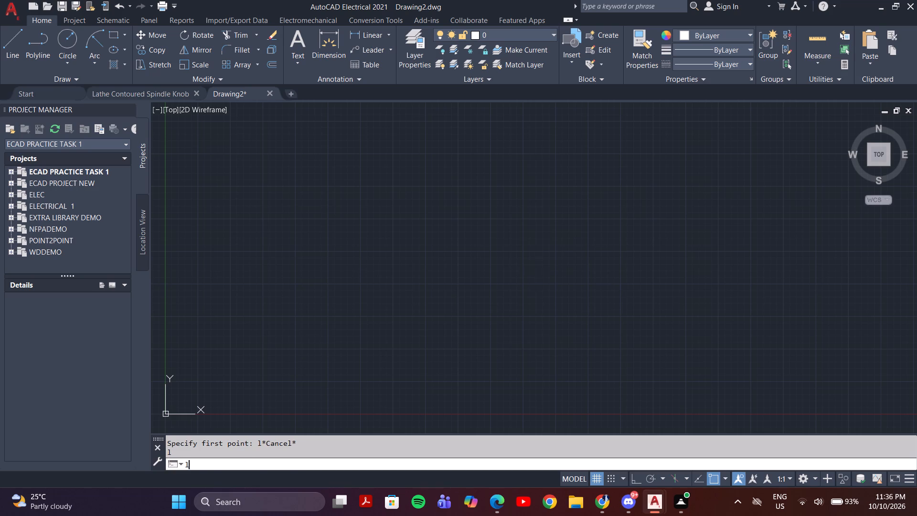
left_click_drag(479, 310, 485, 304)
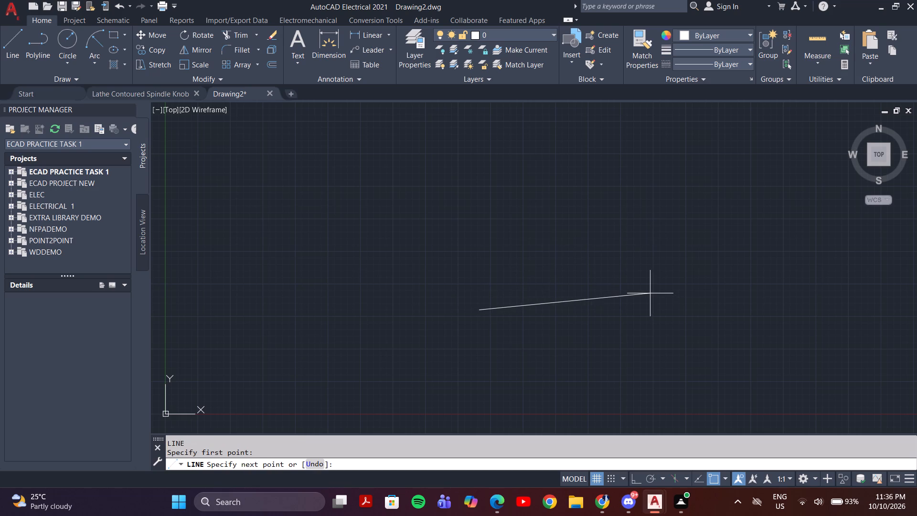
key("F8")
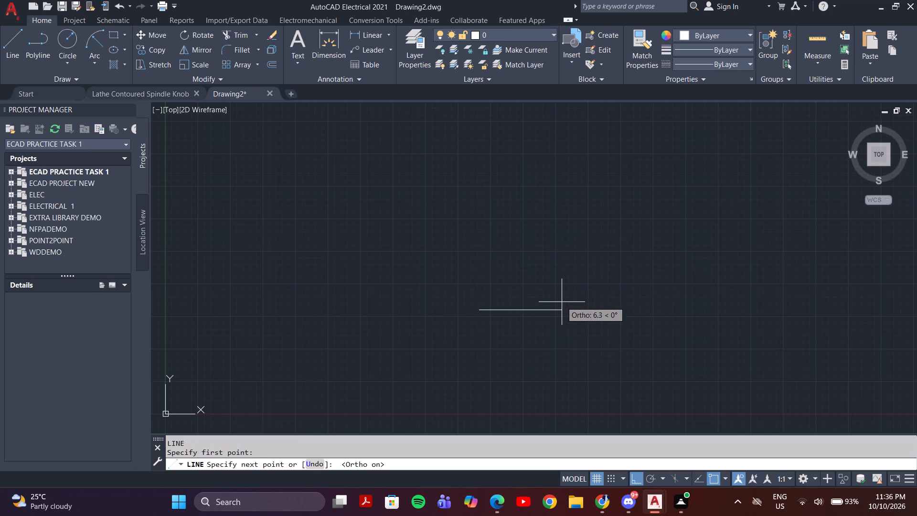
key("3")
key("period")
key("5")
key("Return")
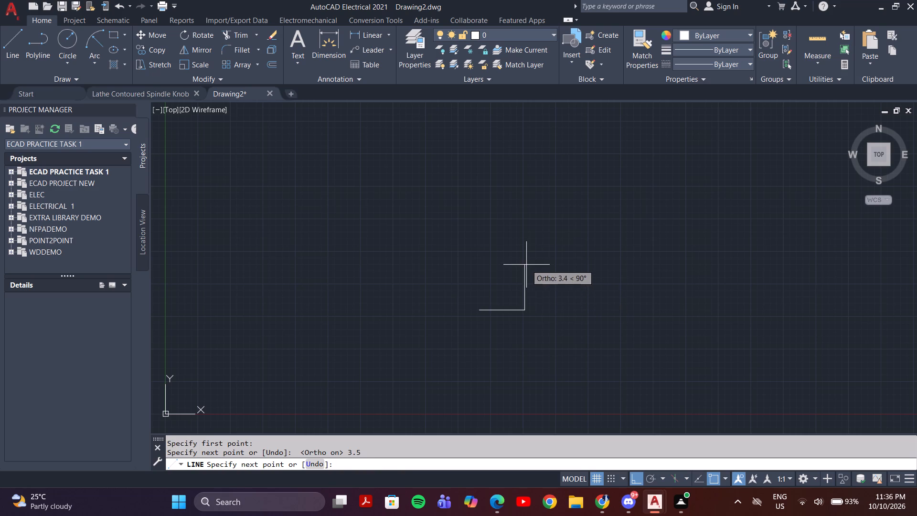
key("Escape")
Draw a second horizontal line 3.5 mm long, extending leftward from the first line's left endpoint.
scroll(508, 296, "up", 2)
key("l")
key("Return")
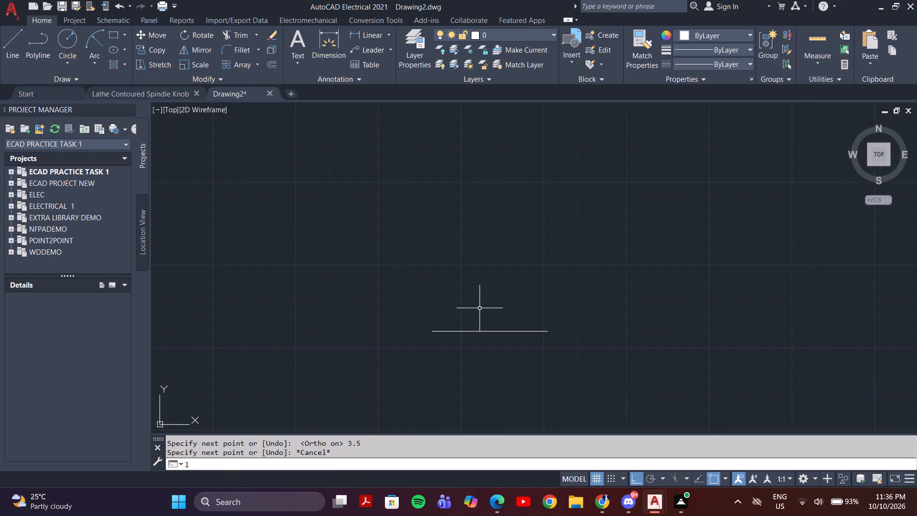
left_click(431, 332)
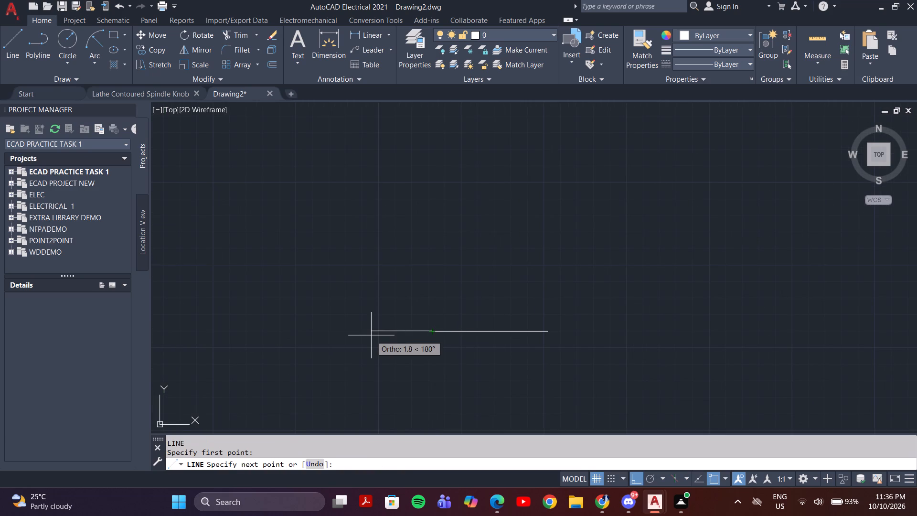
type("3.5")
key("Return")
key("Escape")
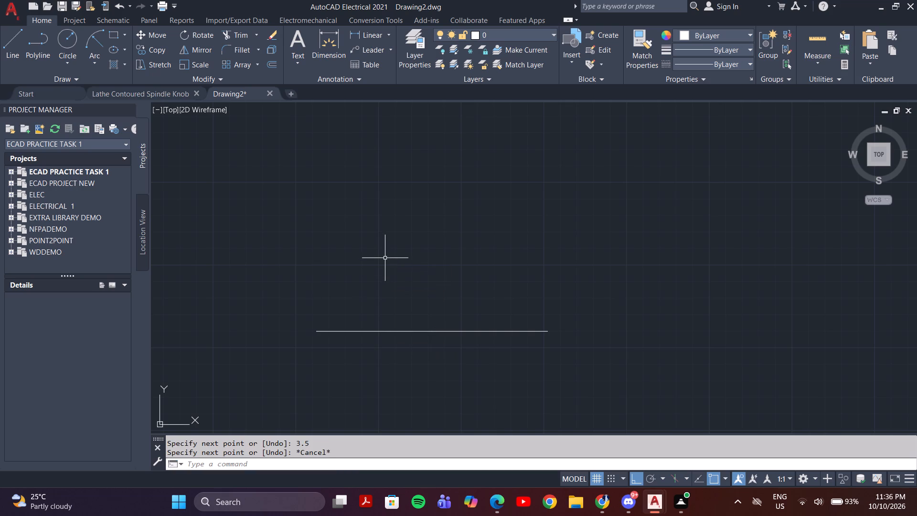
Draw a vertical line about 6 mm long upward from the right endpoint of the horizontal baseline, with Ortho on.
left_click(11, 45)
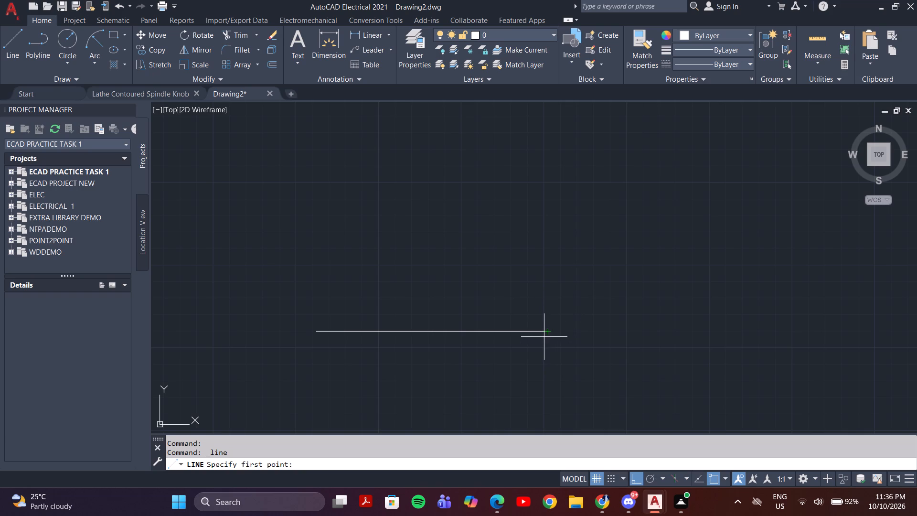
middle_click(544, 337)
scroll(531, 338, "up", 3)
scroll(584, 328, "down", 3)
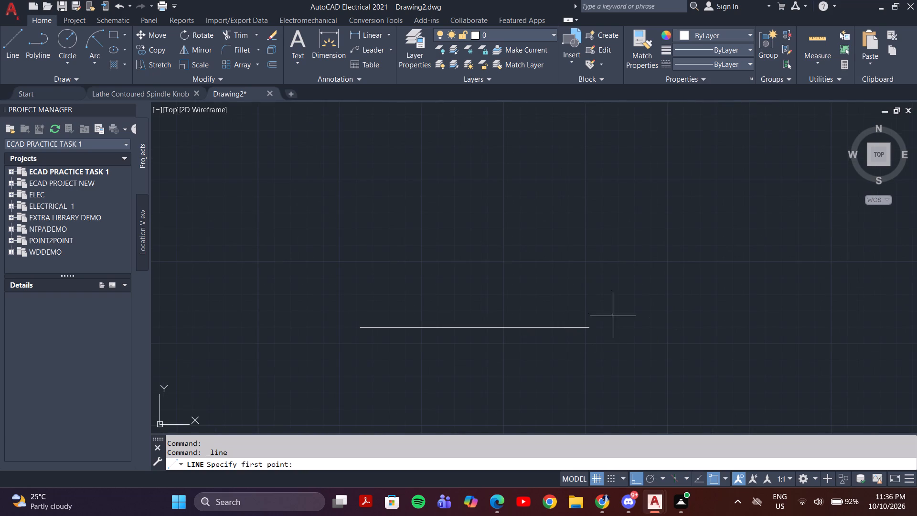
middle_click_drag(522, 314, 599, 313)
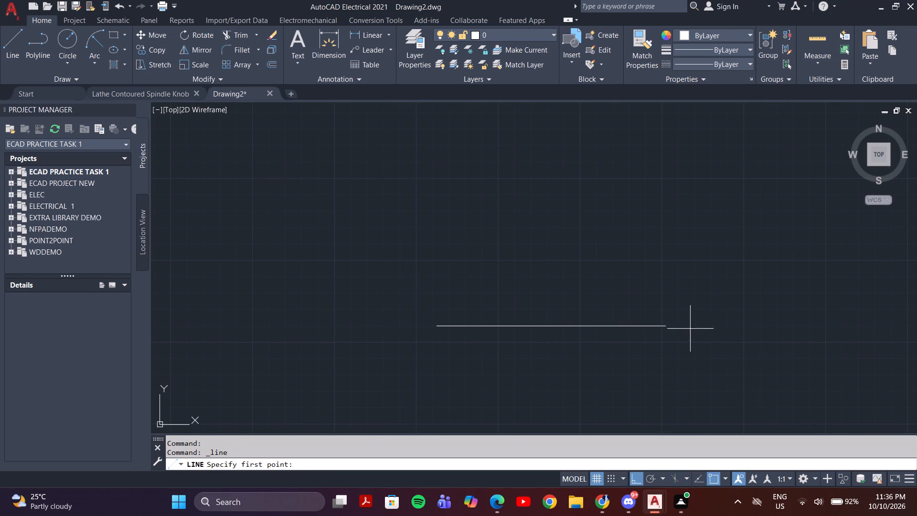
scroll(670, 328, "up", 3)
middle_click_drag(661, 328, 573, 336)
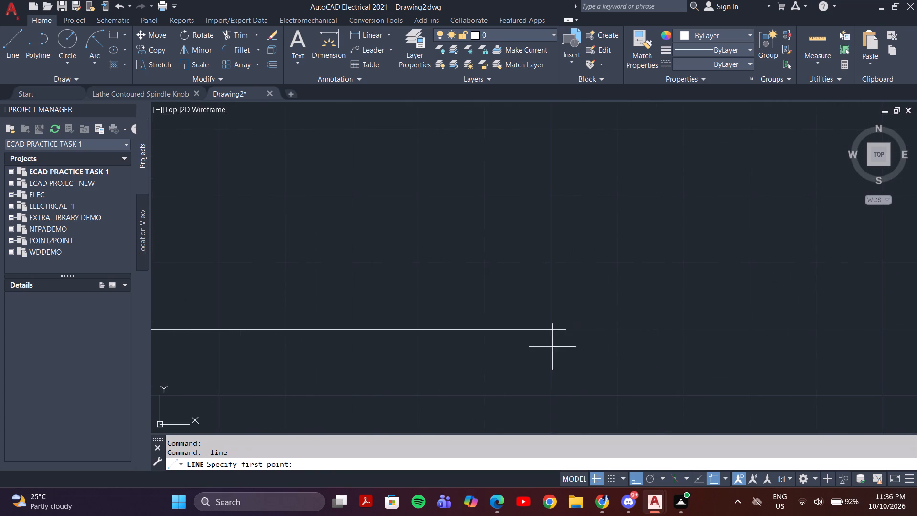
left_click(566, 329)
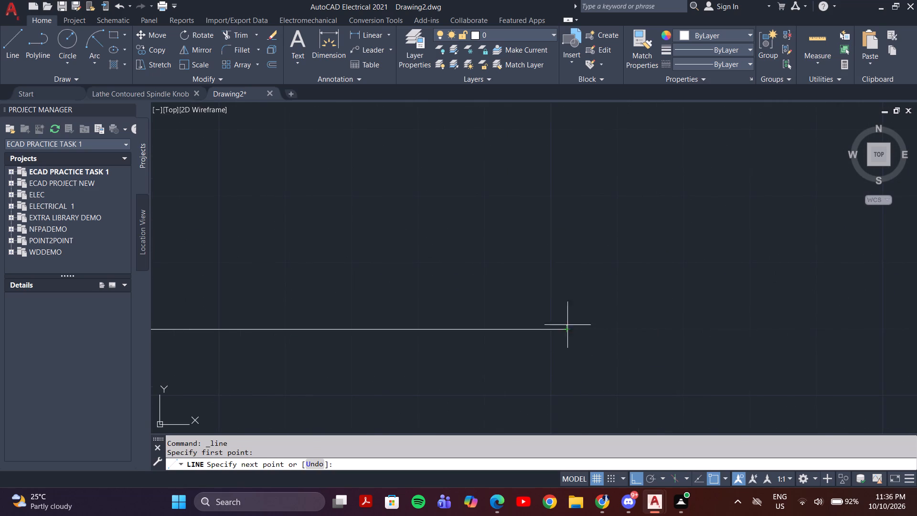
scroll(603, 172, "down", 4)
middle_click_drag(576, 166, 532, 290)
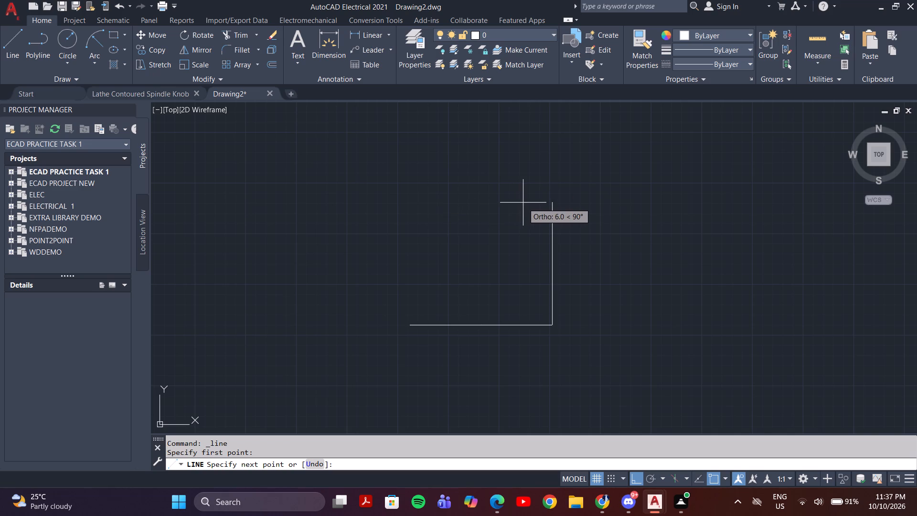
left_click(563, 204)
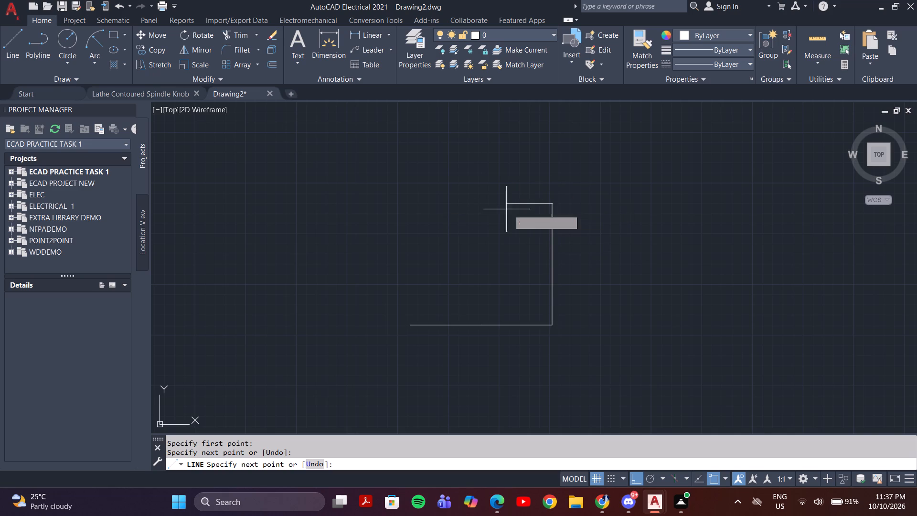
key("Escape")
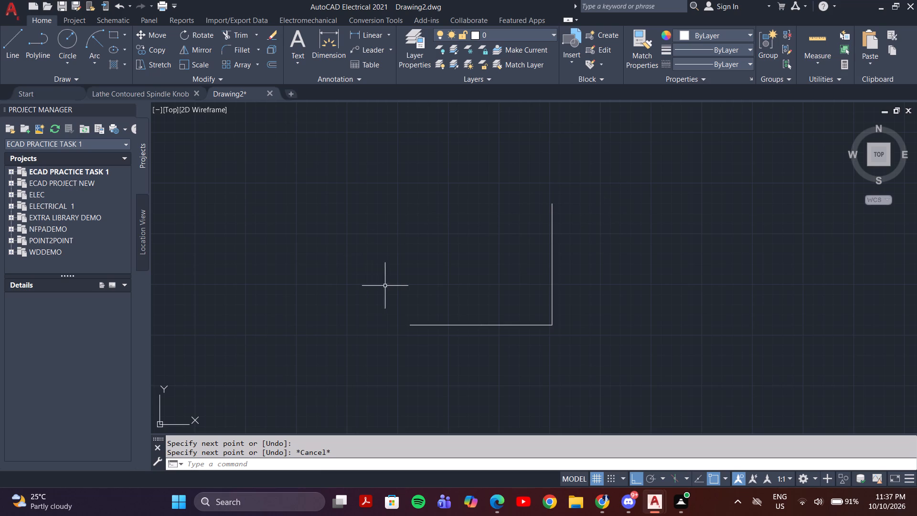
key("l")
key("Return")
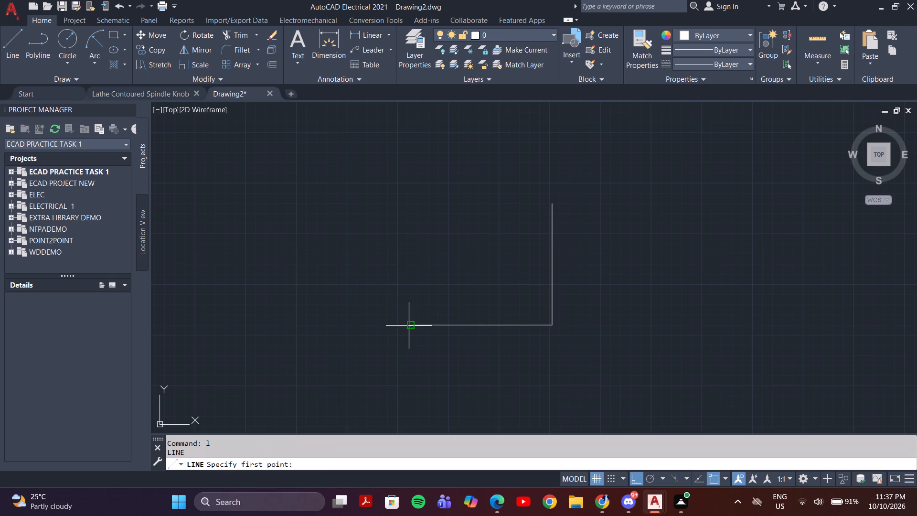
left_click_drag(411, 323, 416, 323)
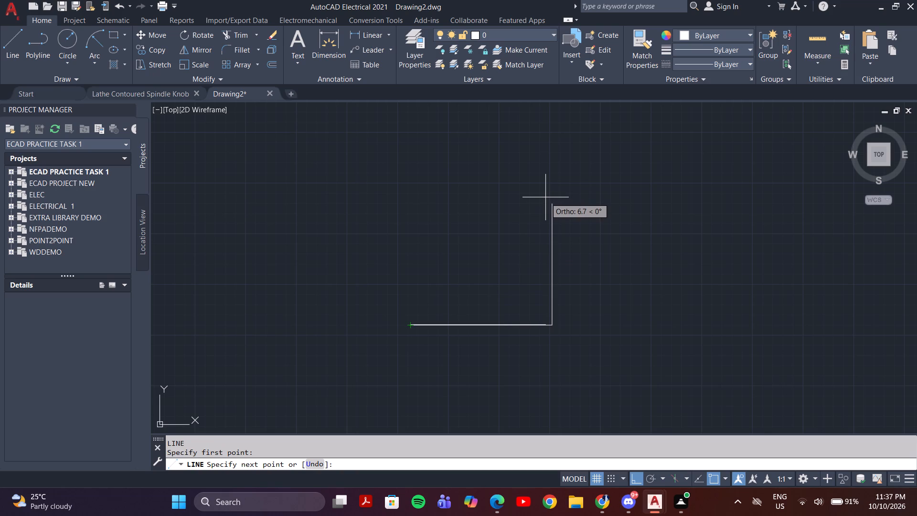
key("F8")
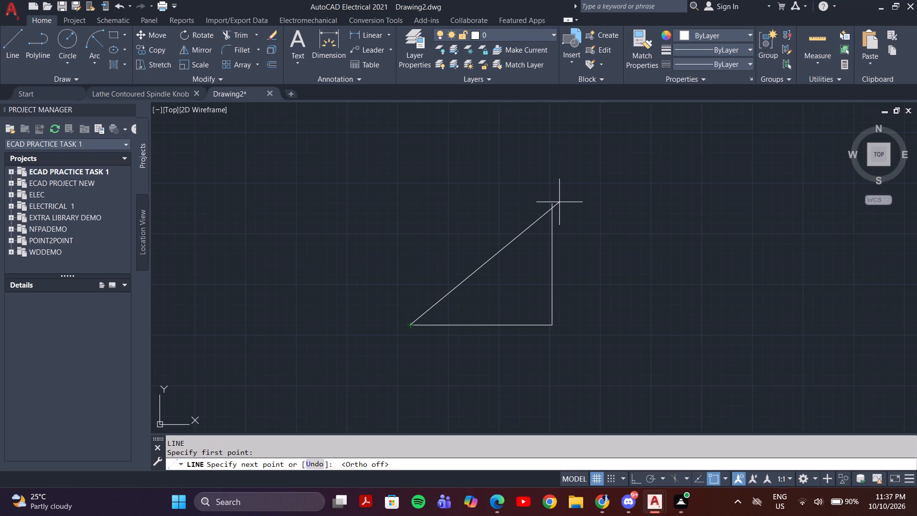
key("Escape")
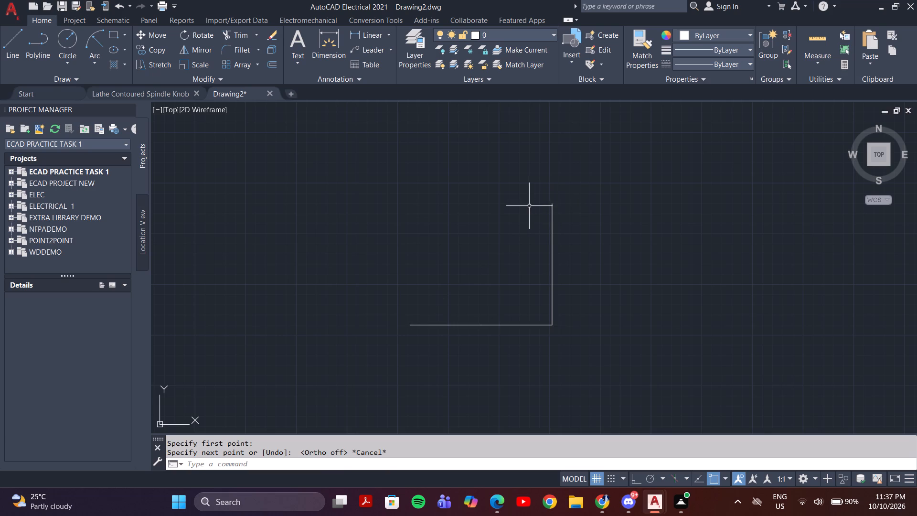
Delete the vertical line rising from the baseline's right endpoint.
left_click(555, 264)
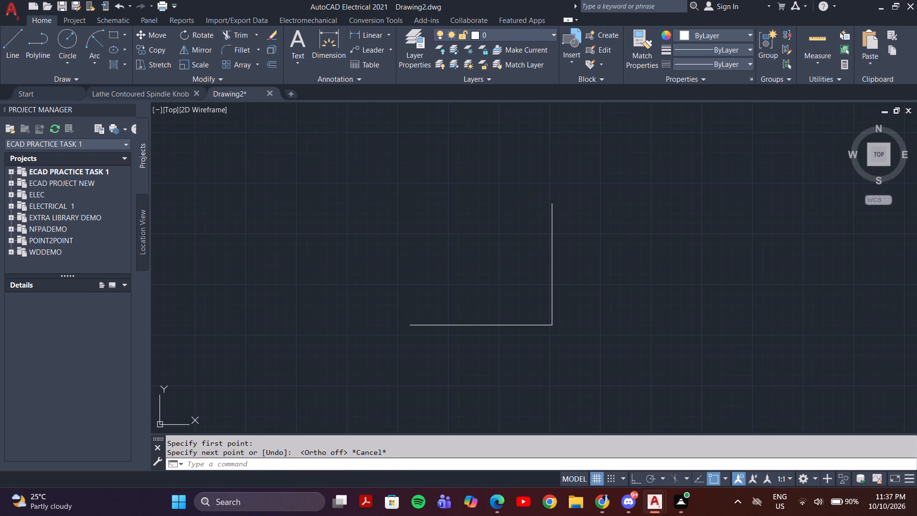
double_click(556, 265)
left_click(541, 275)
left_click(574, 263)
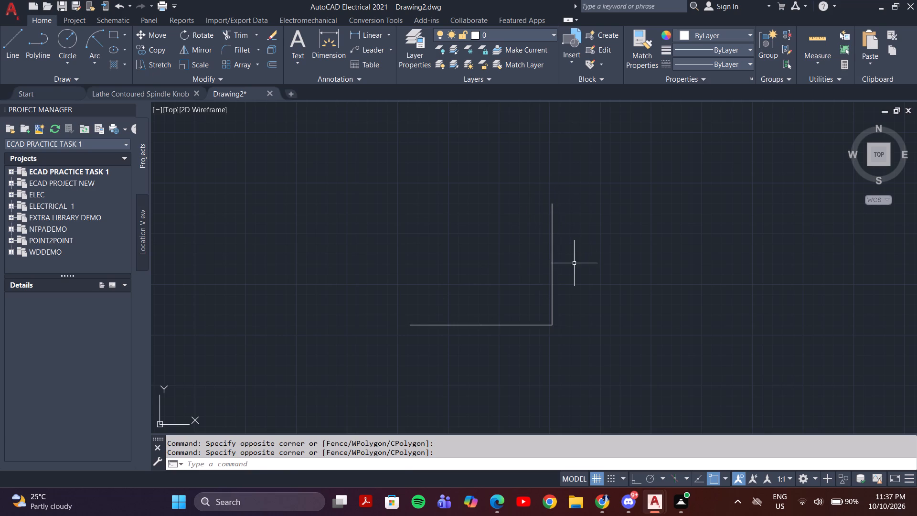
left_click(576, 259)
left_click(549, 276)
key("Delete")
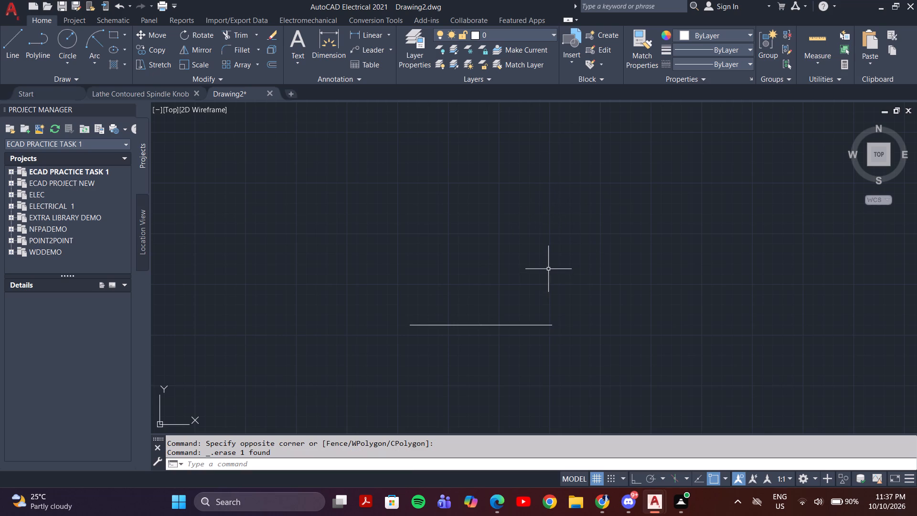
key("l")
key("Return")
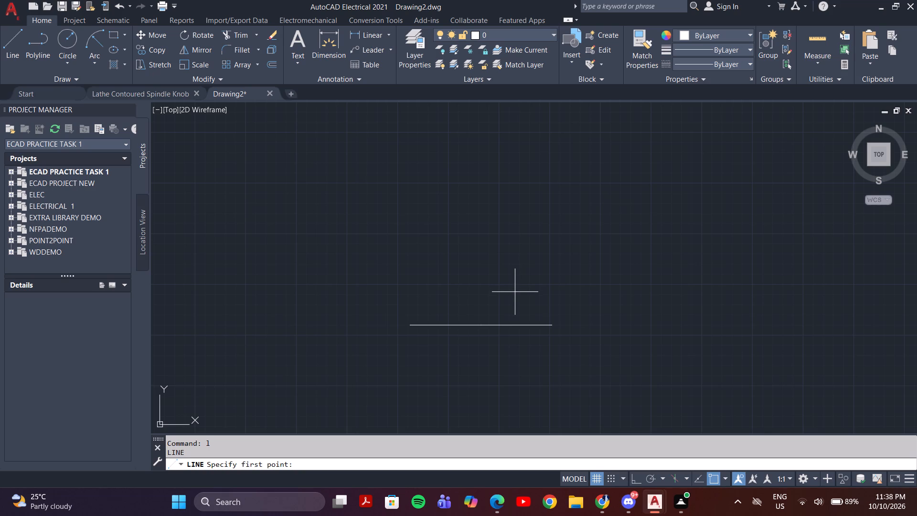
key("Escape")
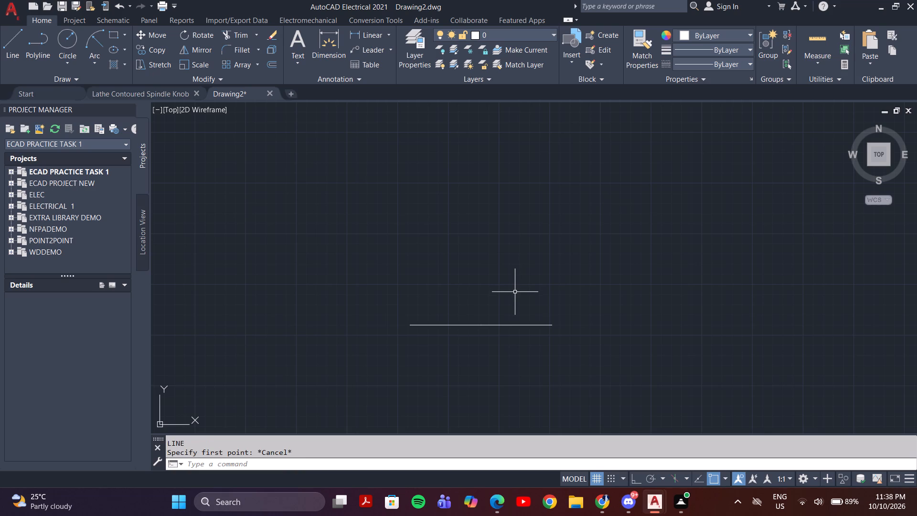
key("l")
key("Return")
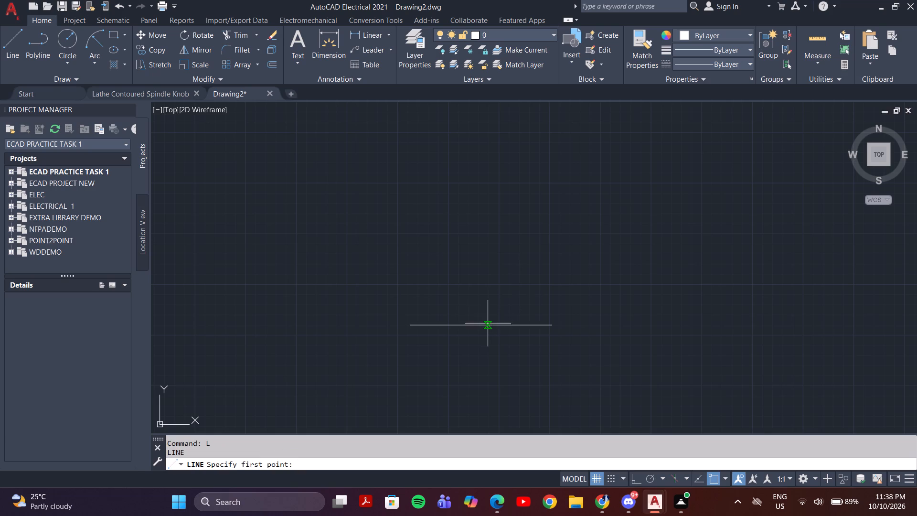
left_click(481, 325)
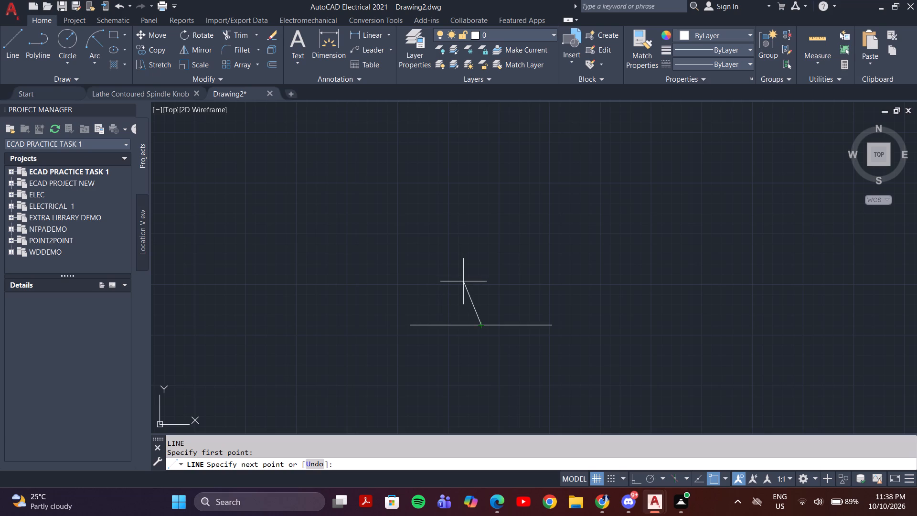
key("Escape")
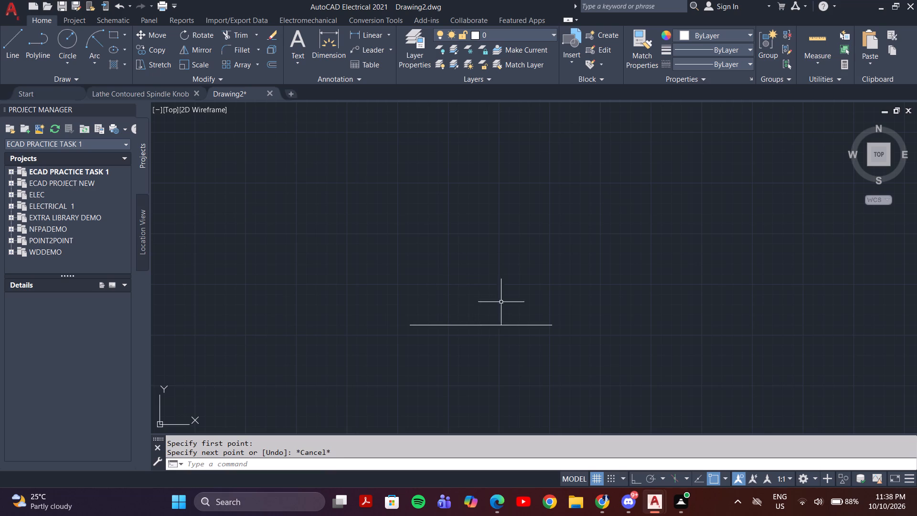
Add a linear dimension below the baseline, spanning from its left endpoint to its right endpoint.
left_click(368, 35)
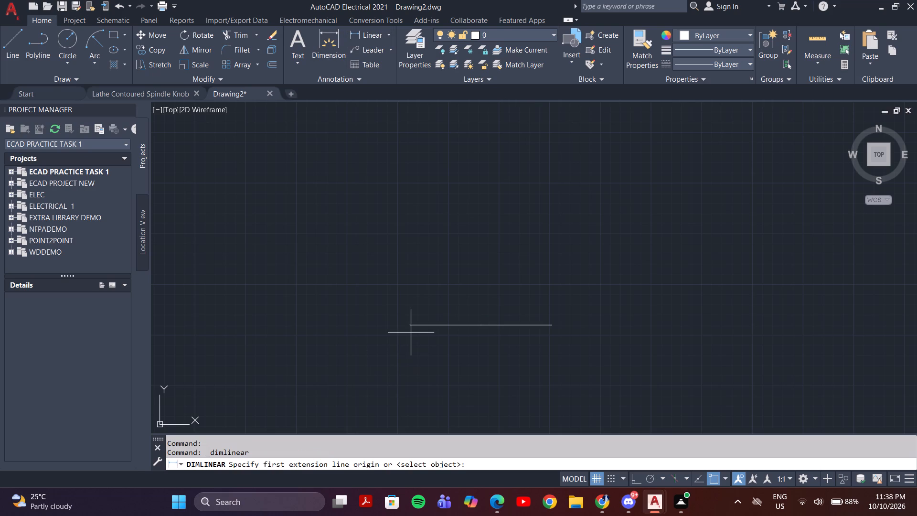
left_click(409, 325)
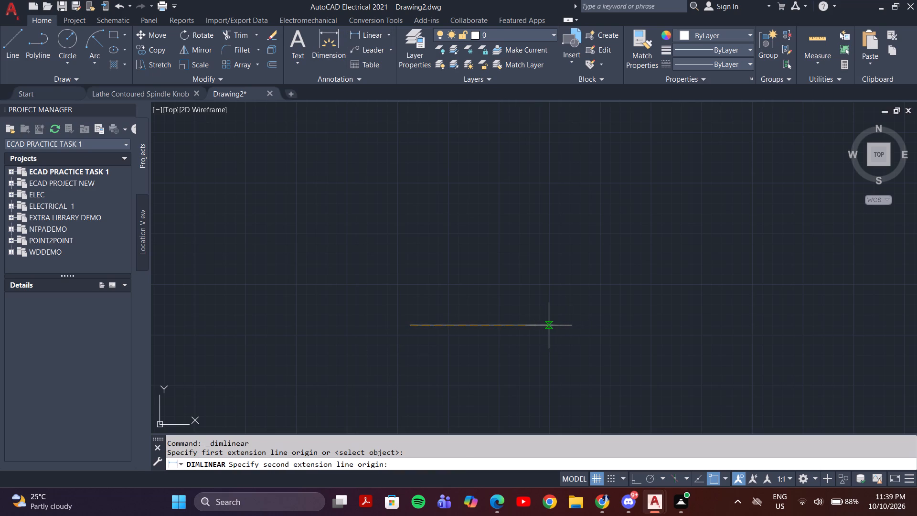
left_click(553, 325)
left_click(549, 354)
Delete the linear dimension together with the baseline segments, clearing the drawing.
scroll(565, 313, "down", 1)
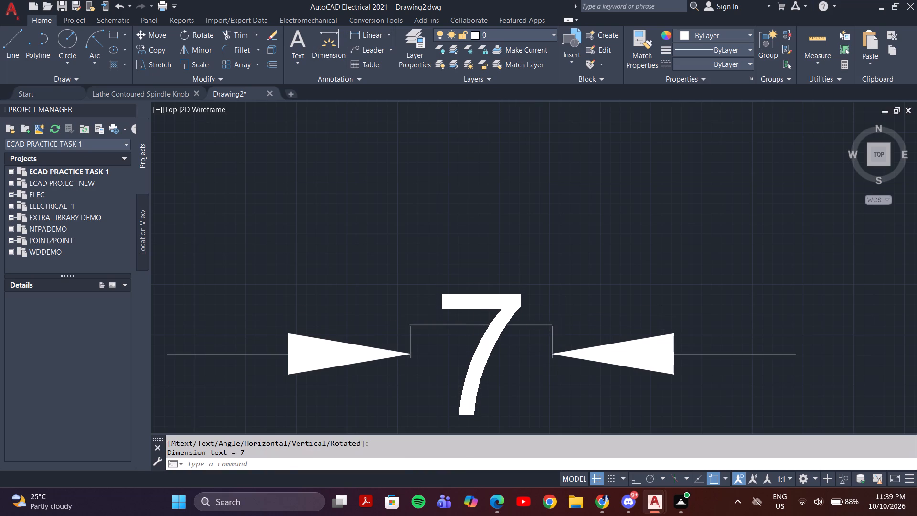
left_click(576, 305)
left_click(505, 346)
key("Delete")
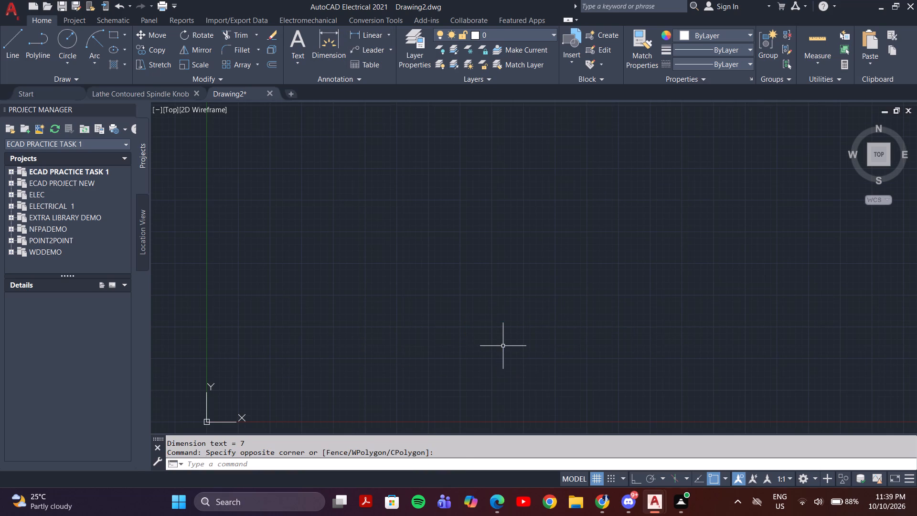
Draw a new horizontal baseline 10 mm long towards the right in the emptied drawing, with Ortho on.
type("kl")
key("Return")
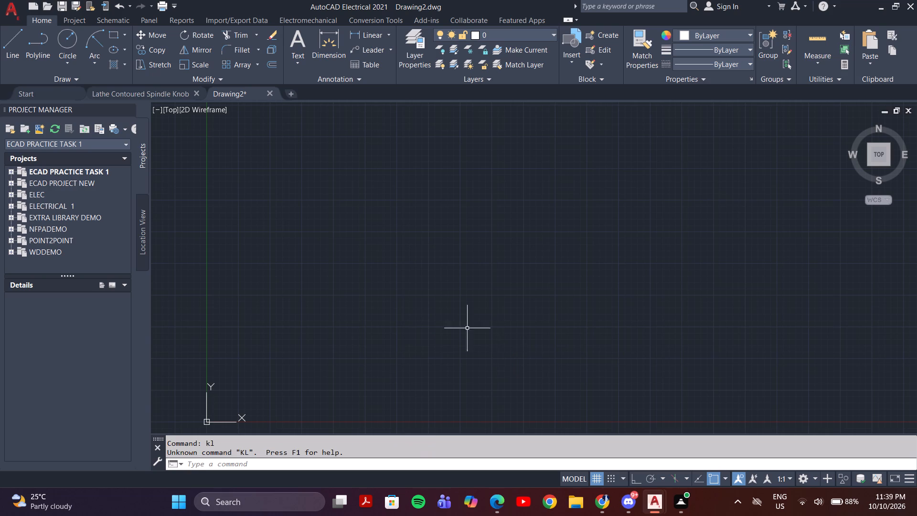
scroll(447, 309, "down", 1)
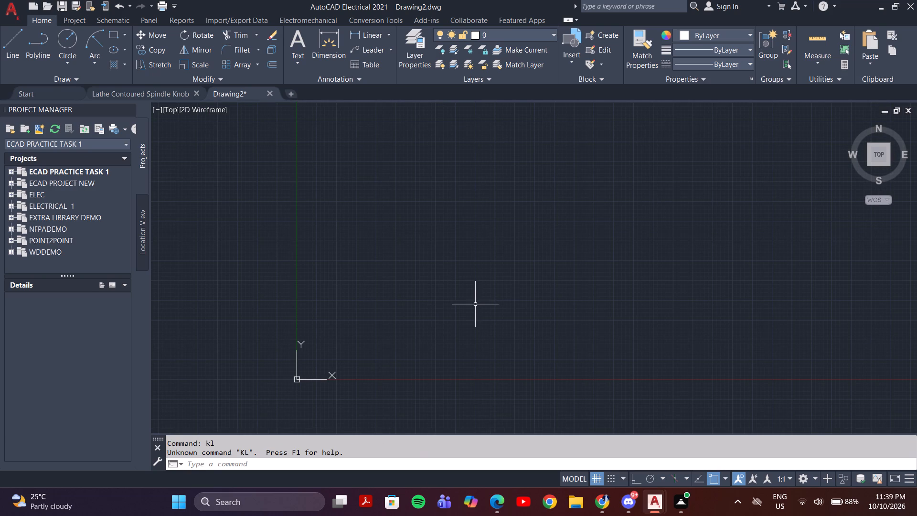
key("l")
key("Return")
left_click_drag(451, 307, 530, 307)
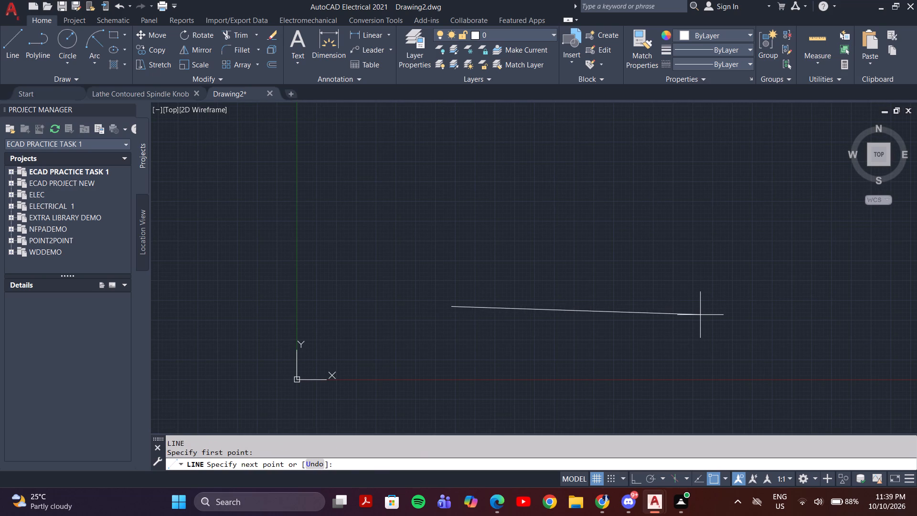
key("F8")
type("10")
key("Return")
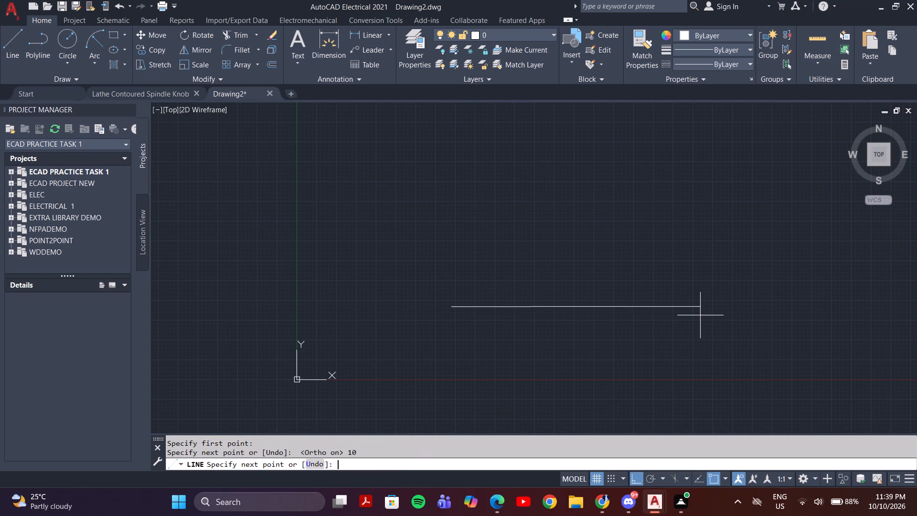
middle_click_drag(525, 255, 514, 330)
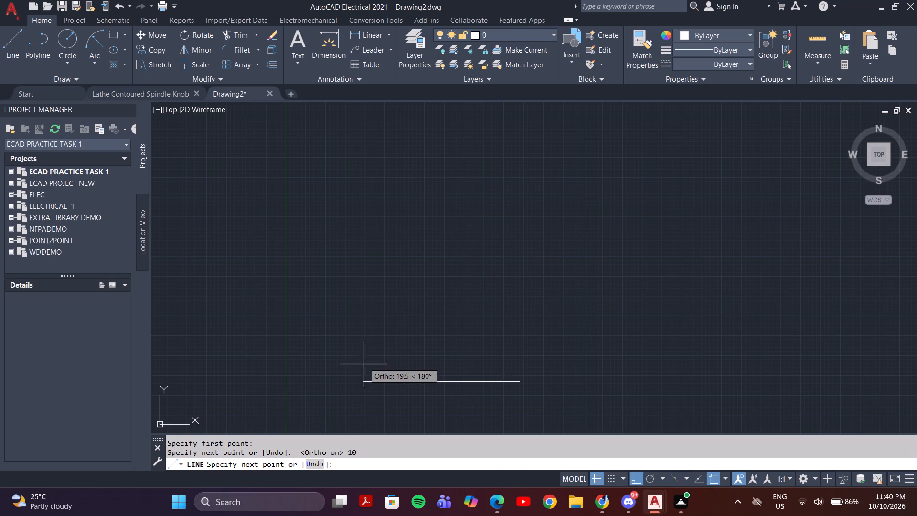
key("Escape")
left_click(465, 379)
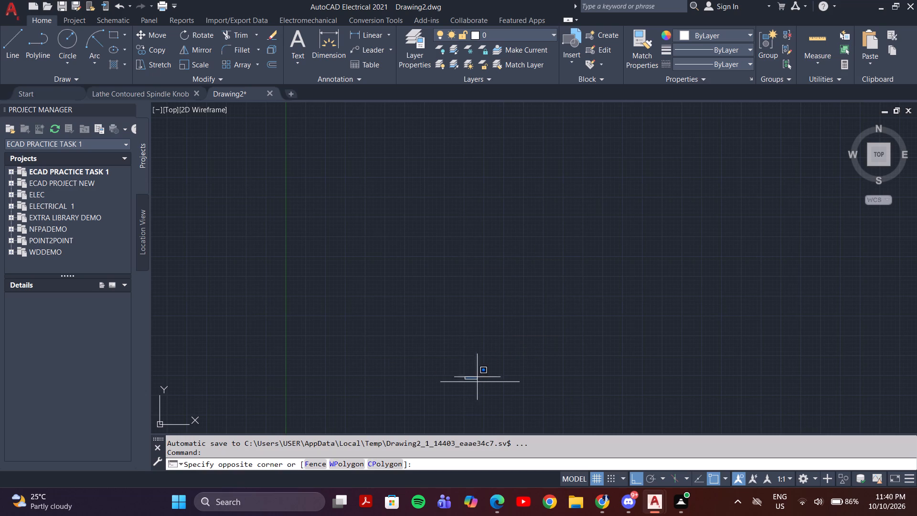
key("Escape")
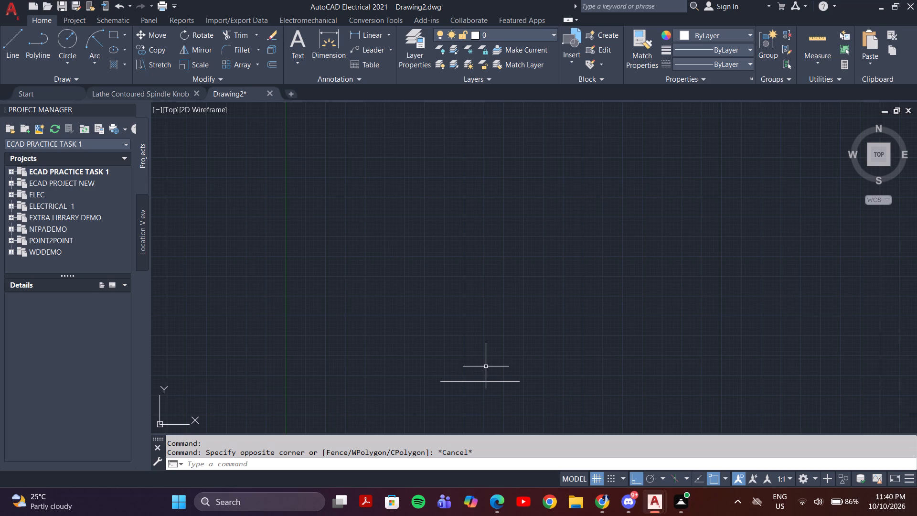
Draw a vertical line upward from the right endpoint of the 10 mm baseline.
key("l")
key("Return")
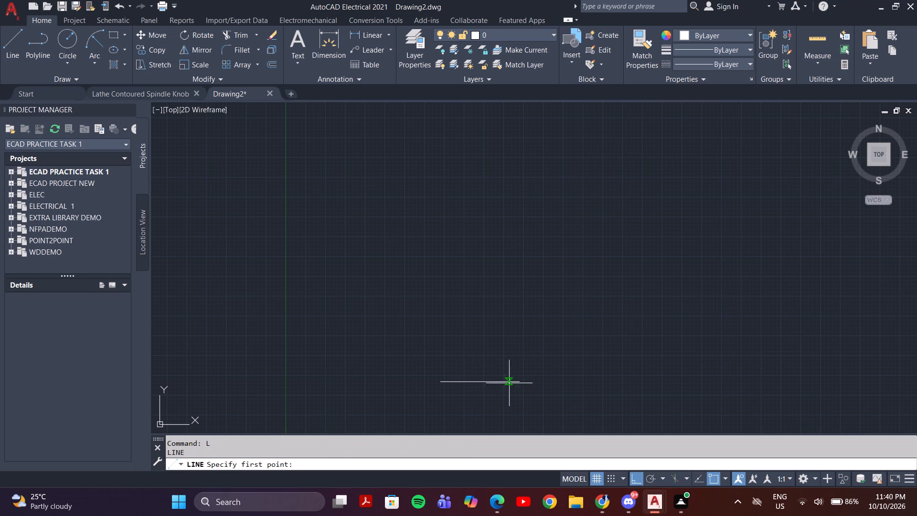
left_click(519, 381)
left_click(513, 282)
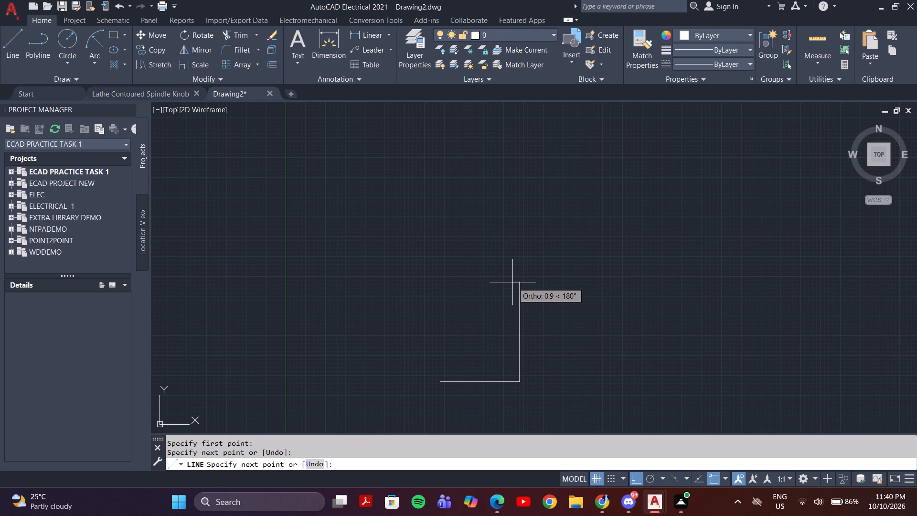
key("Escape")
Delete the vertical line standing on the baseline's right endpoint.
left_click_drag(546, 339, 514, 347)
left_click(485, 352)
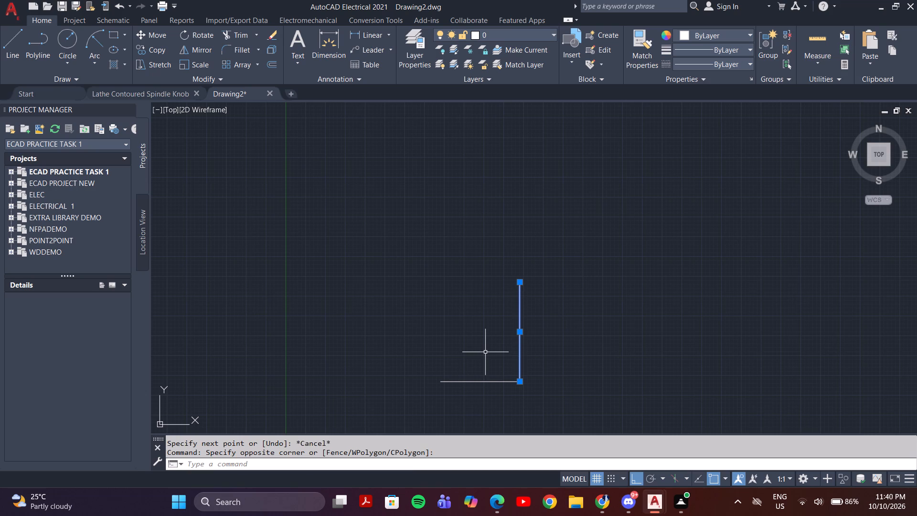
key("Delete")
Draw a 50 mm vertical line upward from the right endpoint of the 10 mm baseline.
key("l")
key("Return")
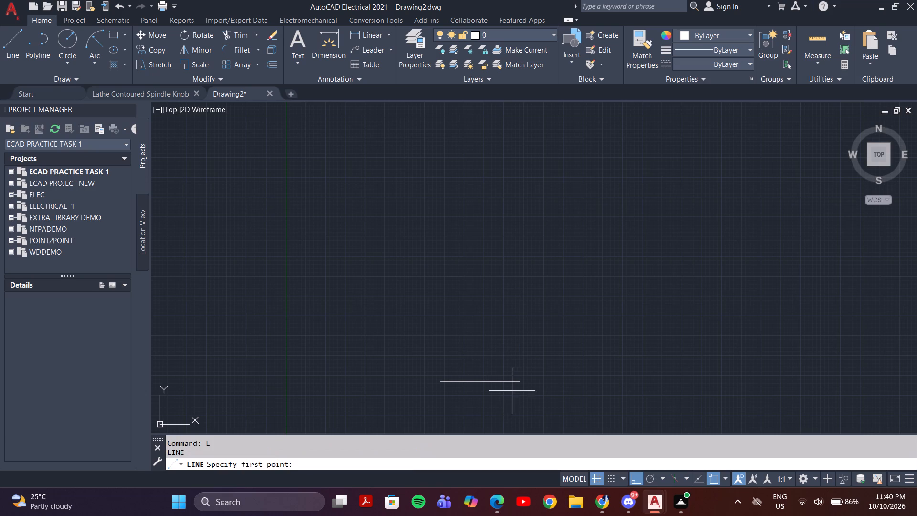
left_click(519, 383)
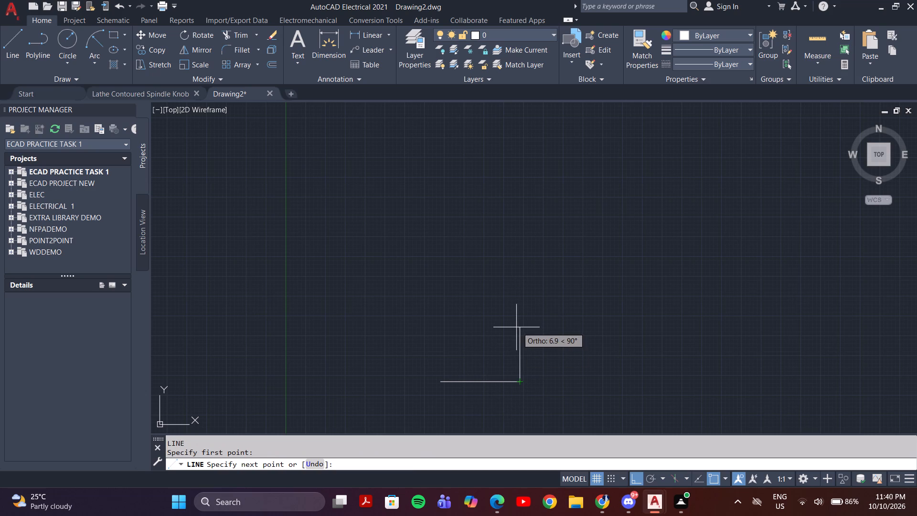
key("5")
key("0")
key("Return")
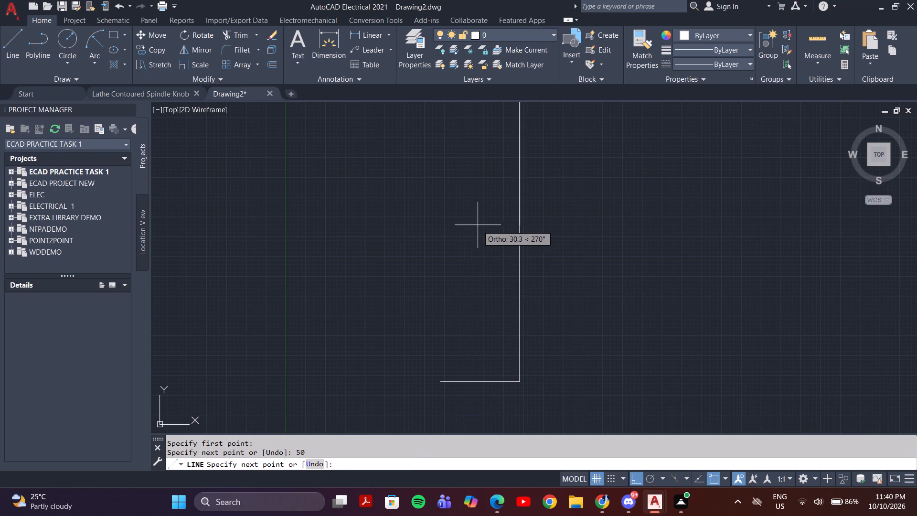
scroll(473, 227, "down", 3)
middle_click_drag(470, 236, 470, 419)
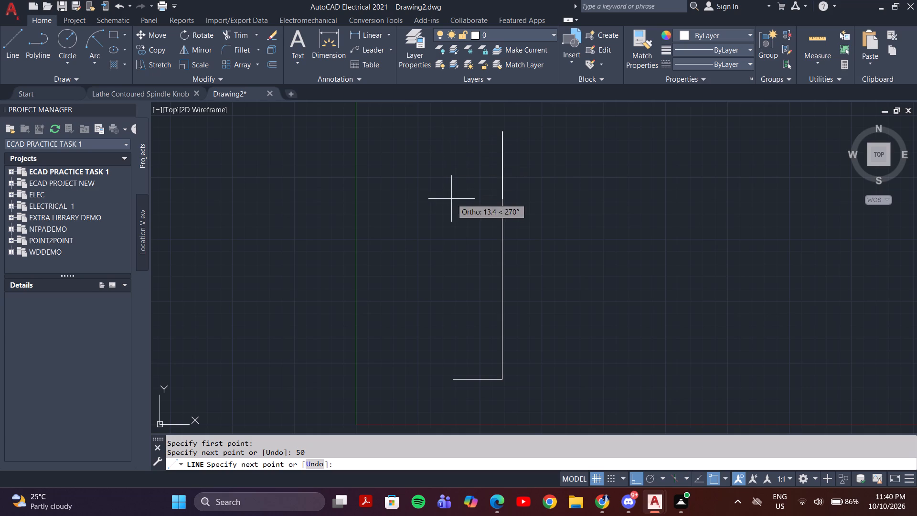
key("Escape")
Delete the 50 mm vertical line together with the 10 mm baseline, clearing the drawing.
left_click(531, 279)
left_click(497, 295)
left_click(498, 349)
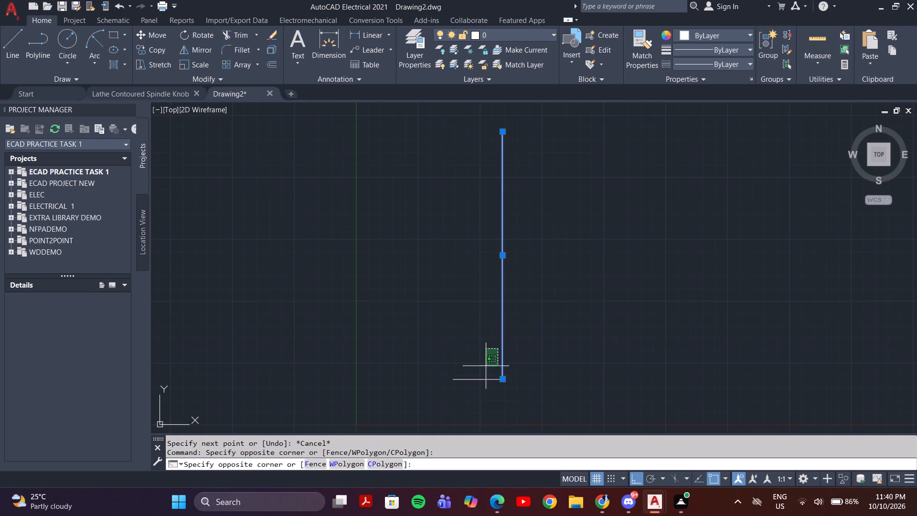
left_click(477, 382)
key("Delete")
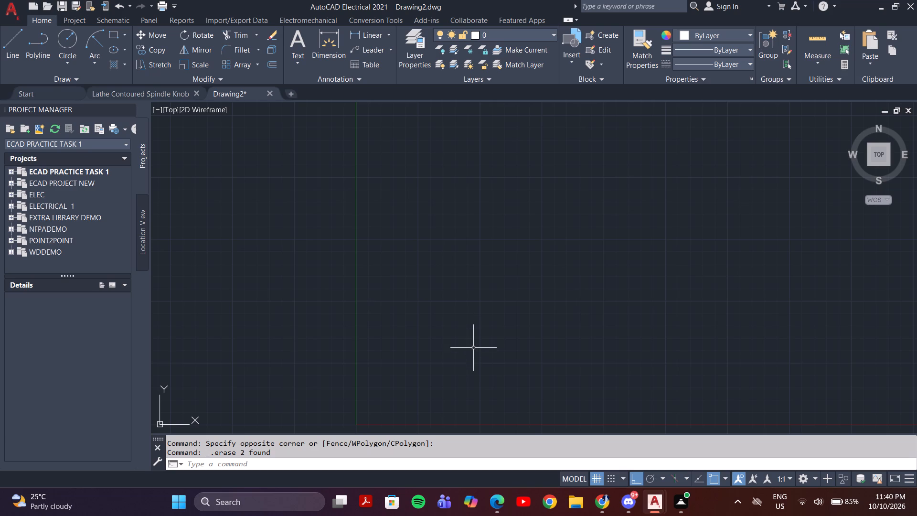
Start a new line from a free point in the emptied drawing, heading horizontally towards the right with Ortho on.
key("Escape")
key("Escape")
key("Escape")
key("l")
key("Return")
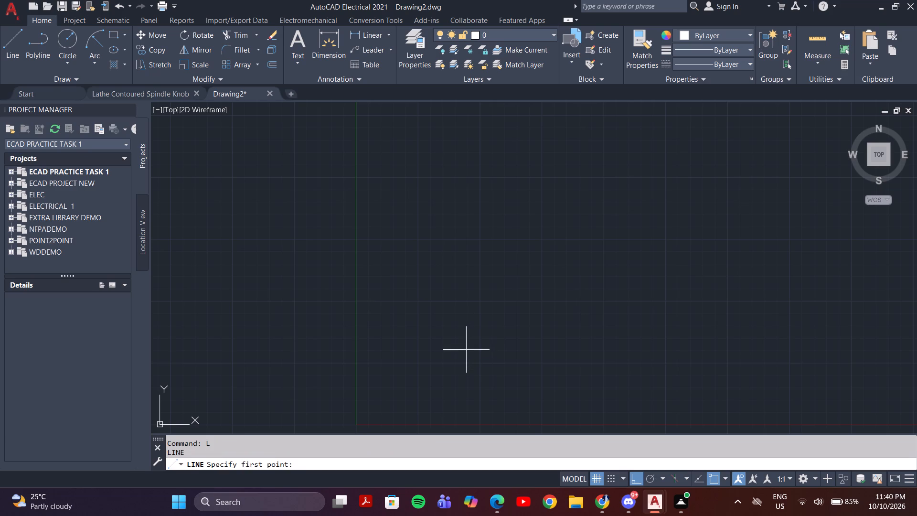
left_click(497, 290)
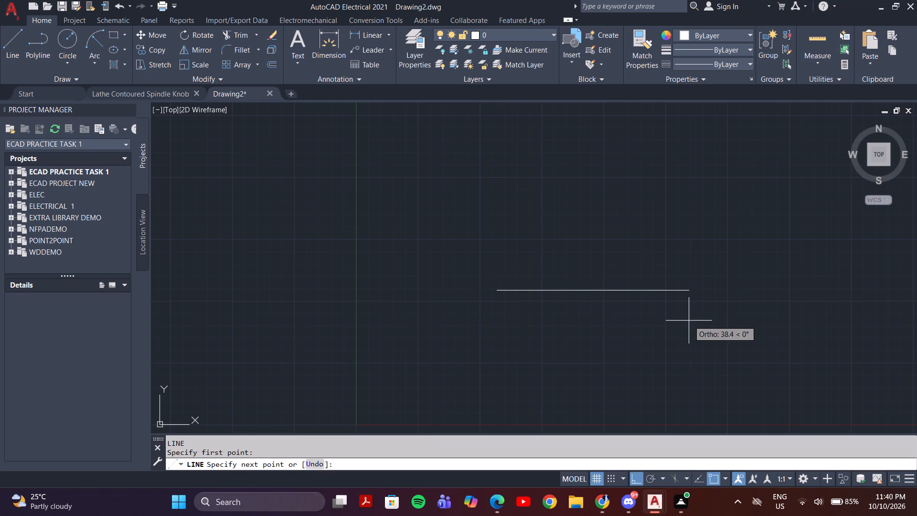
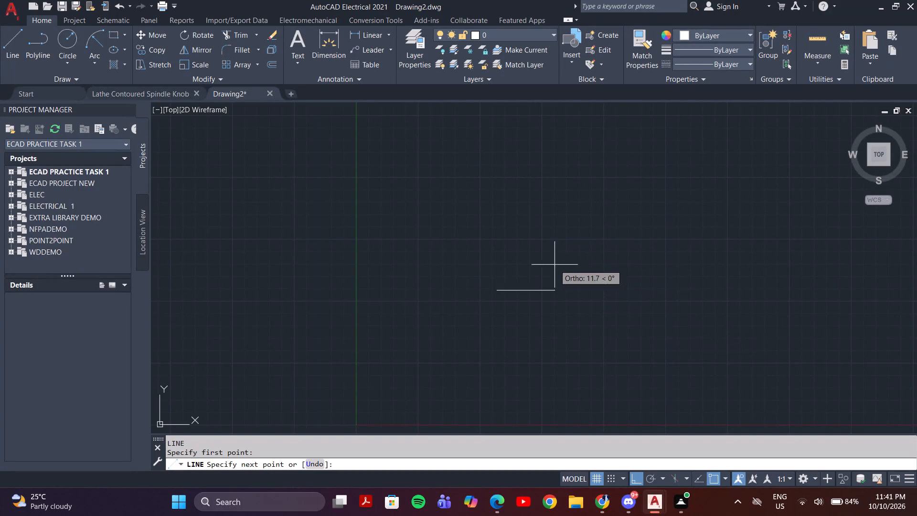
Abandon the pending line and draw a 100 mm horizontal line towards the right from a free point.
key("Escape")
scroll(587, 256, "down", 6)
middle_click_drag(468, 287, 360, 295)
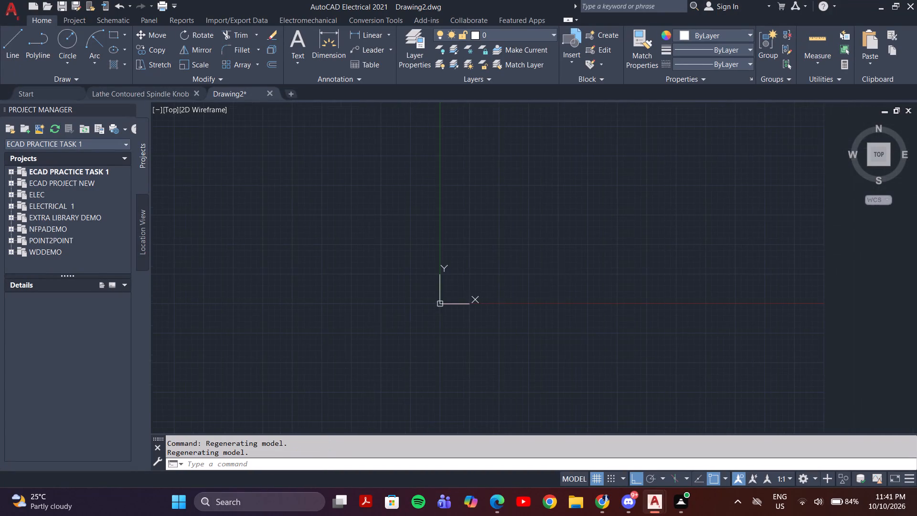
middle_click_drag(360, 295, 389, 285)
middle_click_drag(699, 212, 381, 311)
middle_click_drag(468, 263, 425, 312)
key("Escape")
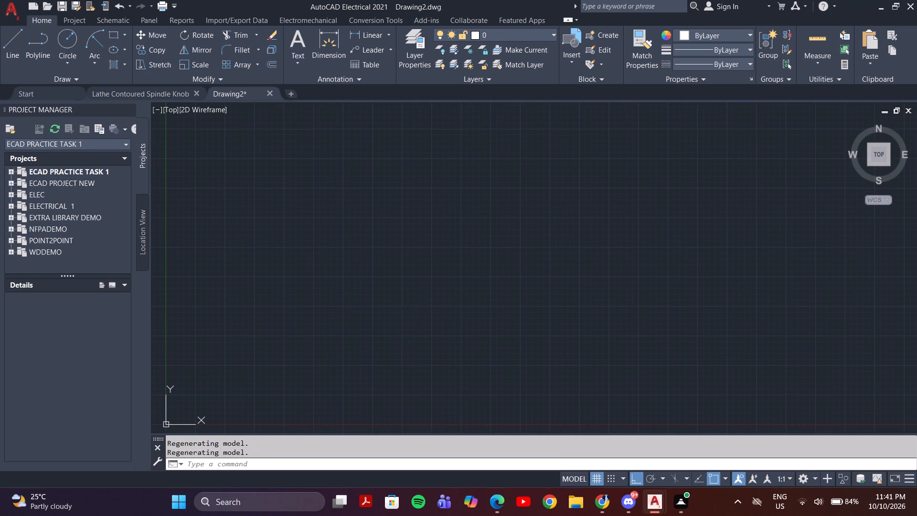
key("Escape")
key("Escape")
key("l")
key("Return")
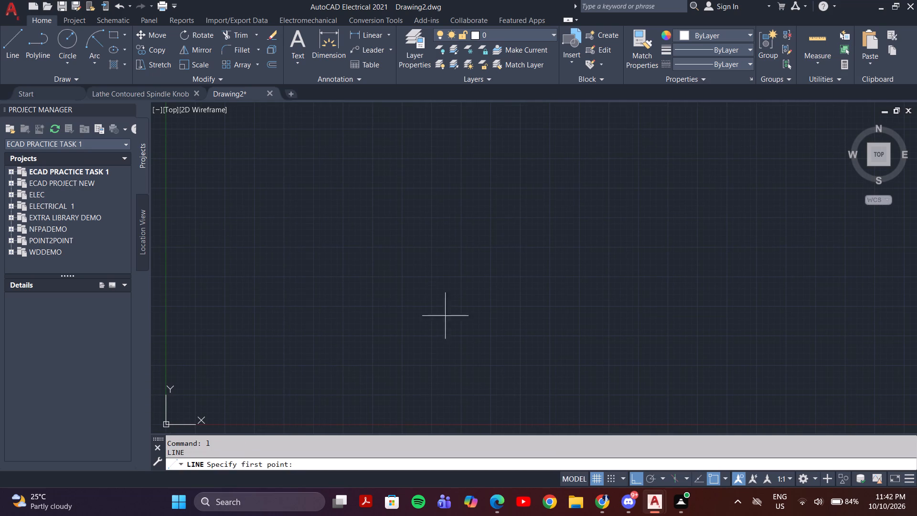
left_click(440, 338)
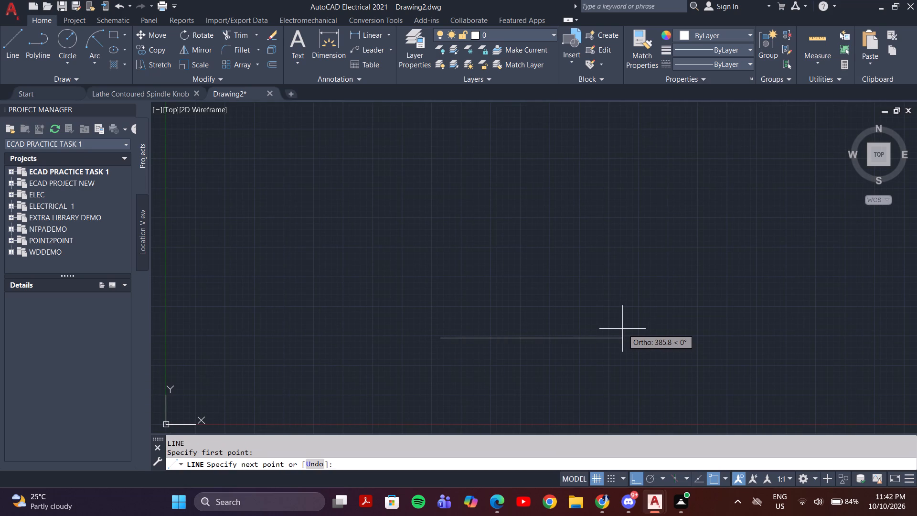
key("1")
type("00")
key("Return")
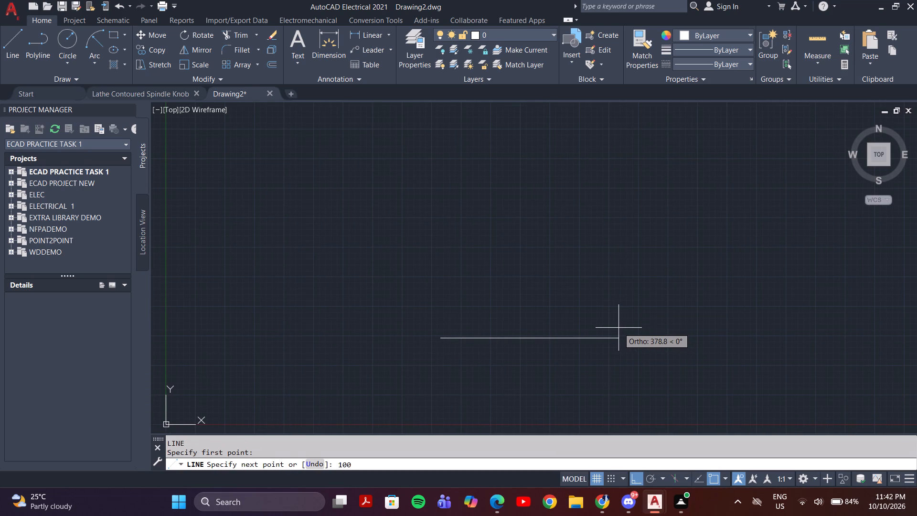
Continue the line 150 mm vertically upward from the baseline's right endpoint and end it there.
scroll(492, 302, "up", 2)
middle_click_drag(492, 302, 722, 270)
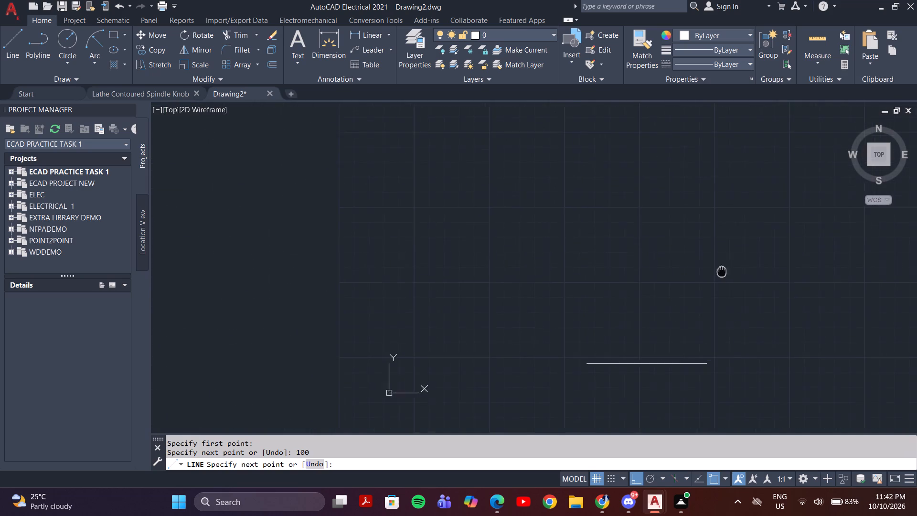
middle_click_drag(722, 270, 722, 270)
scroll(708, 264, "up", 1)
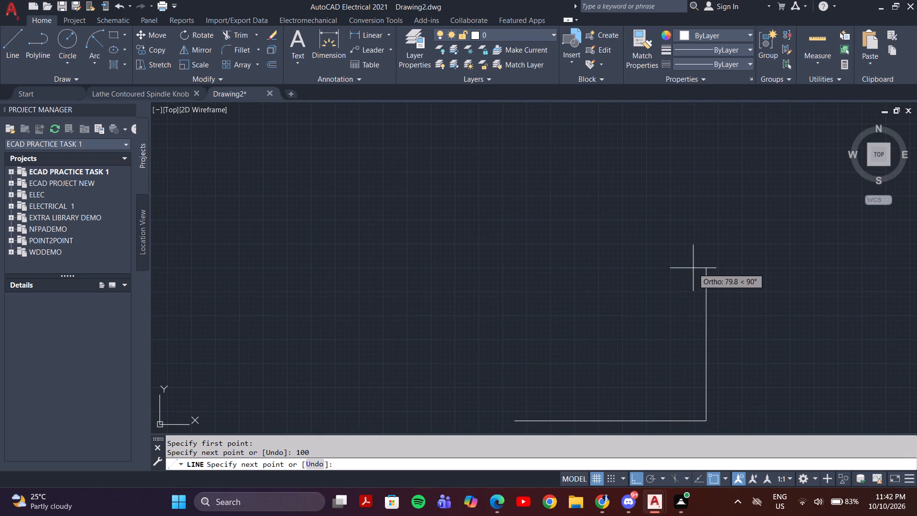
type("15")
key("0")
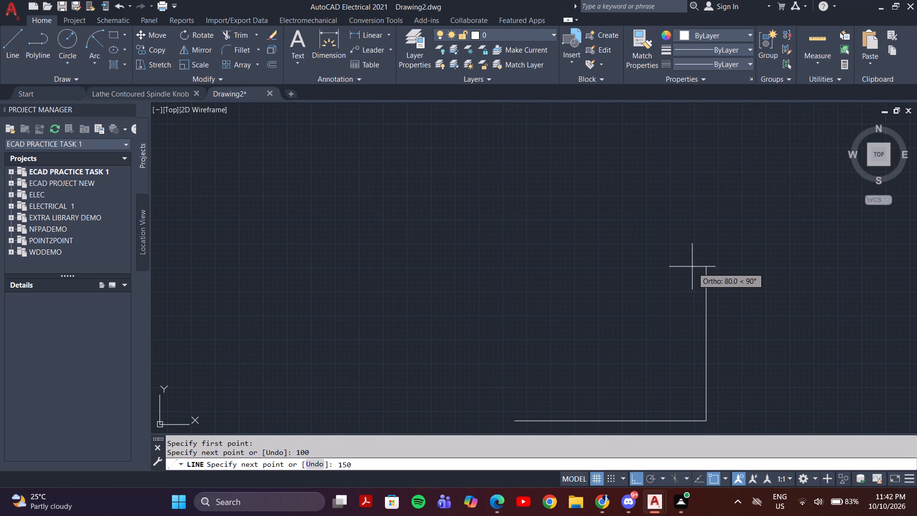
key("Return")
key("Escape")
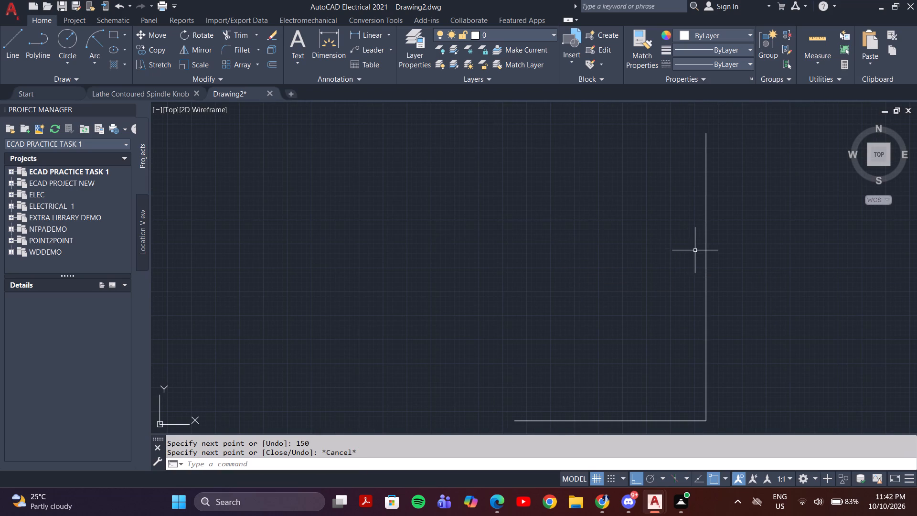
Add a linear dimension to the vertical line, placed just outside it on the right.
left_click(367, 34)
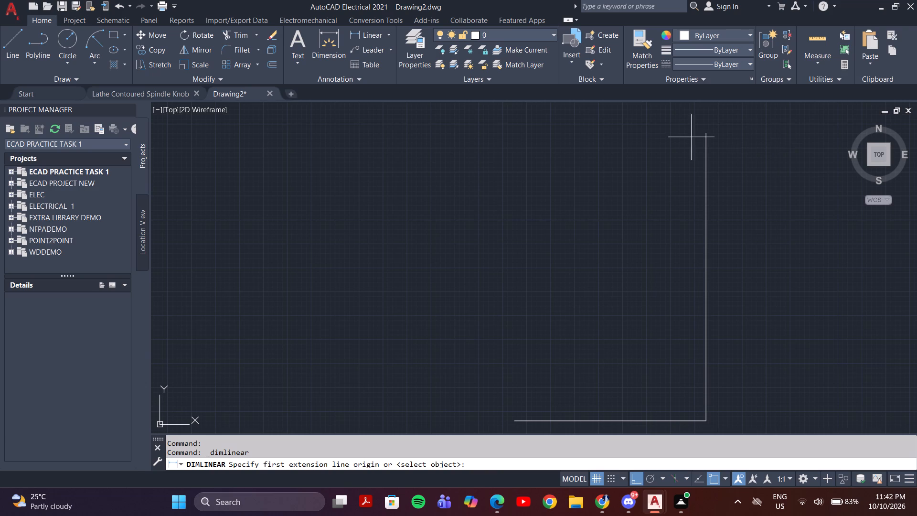
left_click(705, 133)
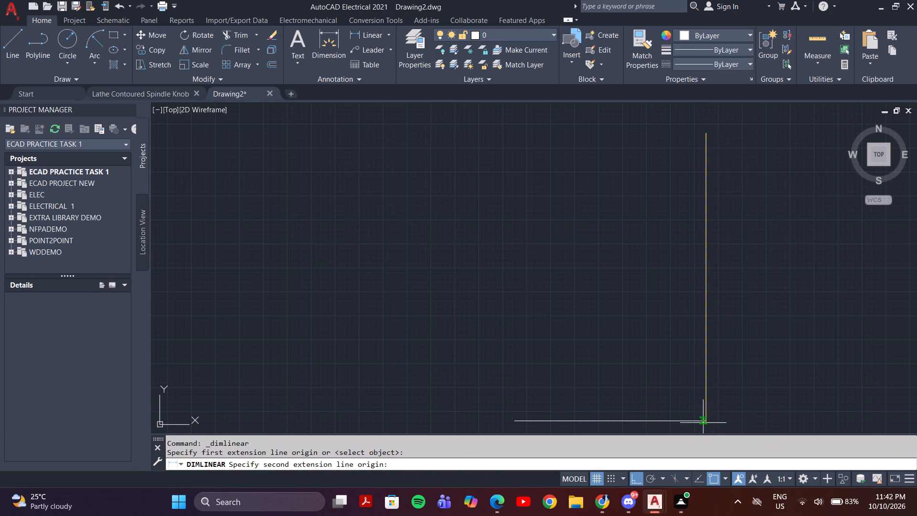
left_click(706, 423)
left_click(743, 410)
Add a linear dimension to the horizontal baseline, placed just below it.
key("space")
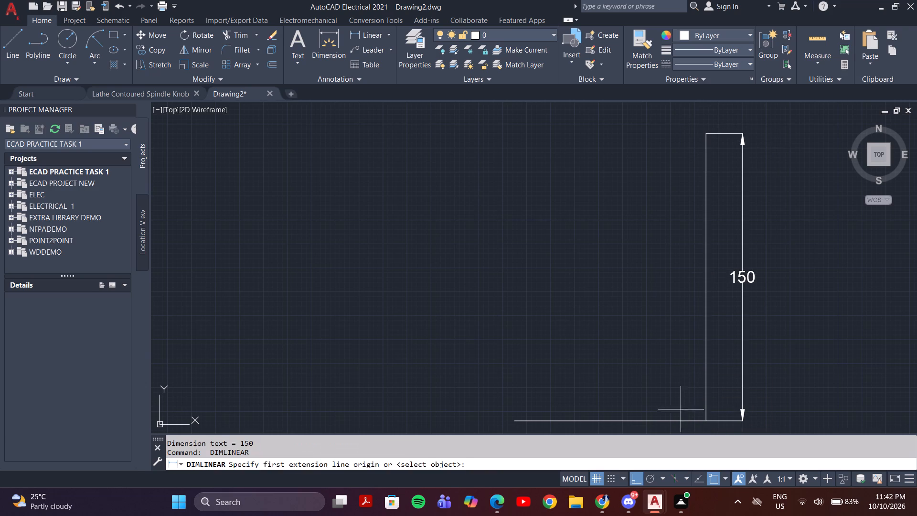
middle_click_drag(681, 405, 685, 351)
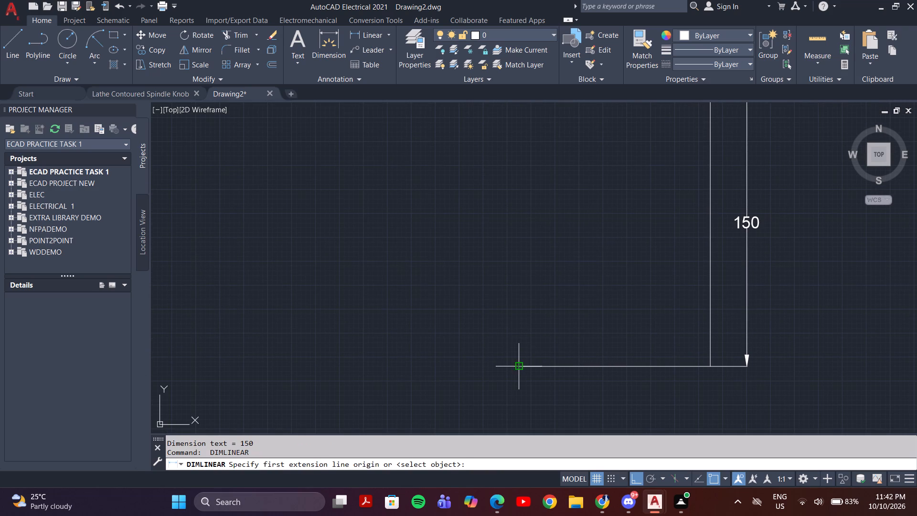
left_click(710, 367)
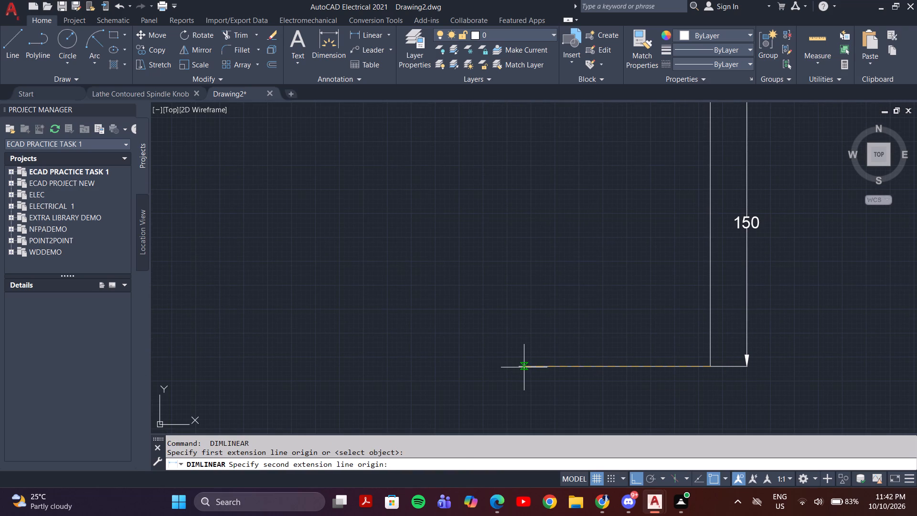
left_click(518, 368)
left_click(522, 398)
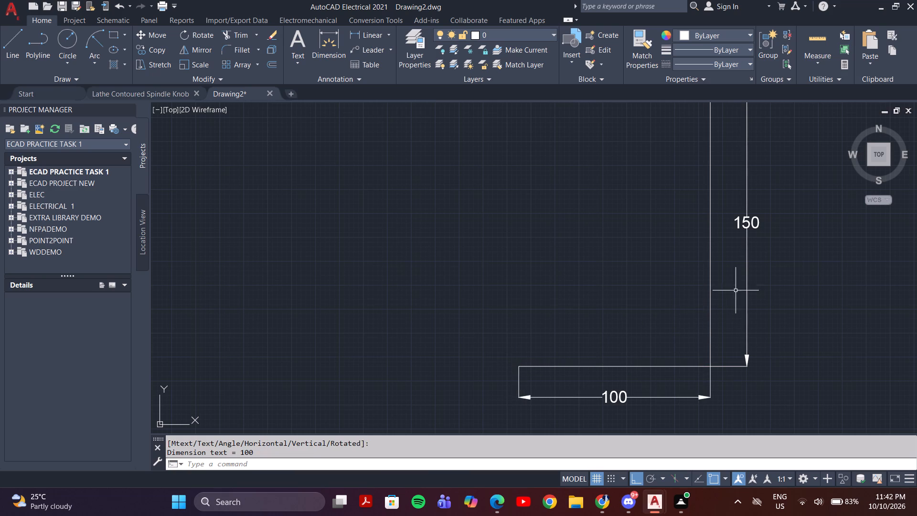
Copy the vertical line from its lower endpoint to the baseline's left endpoint.
left_click(710, 284)
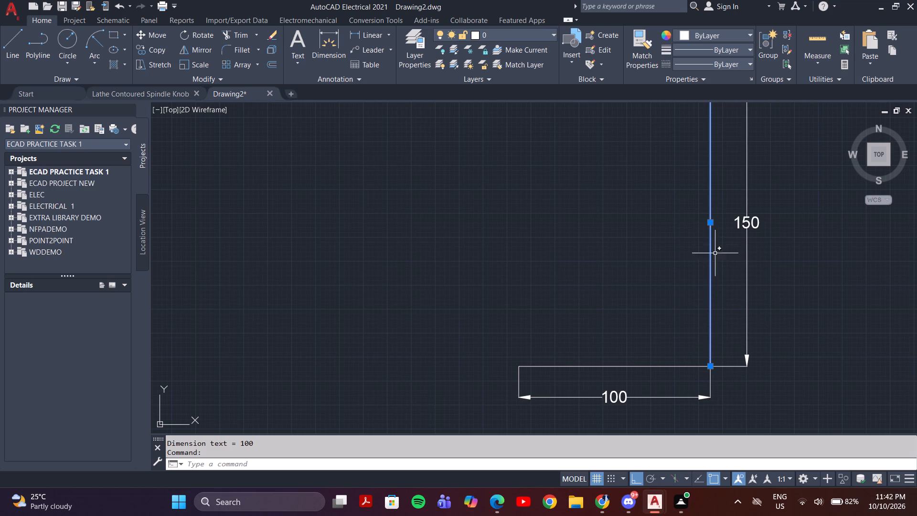
middle_click_drag(719, 236, 711, 324)
scroll(712, 169, "up", 2)
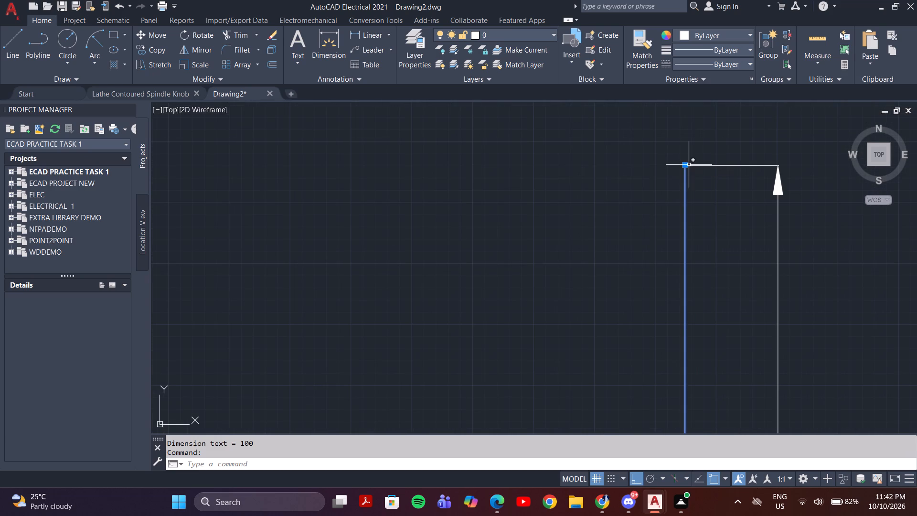
scroll(689, 165, "up", 3)
scroll(671, 174, "down", 13)
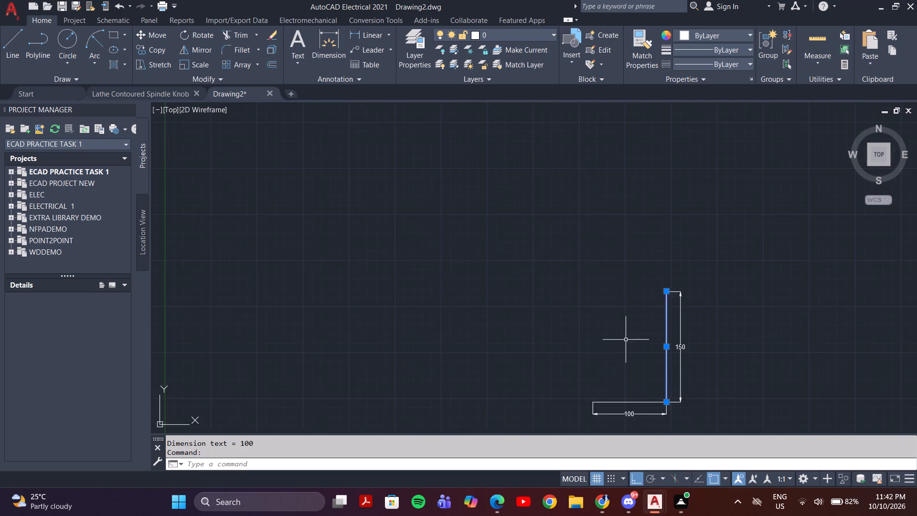
middle_click_drag(628, 340, 655, 258)
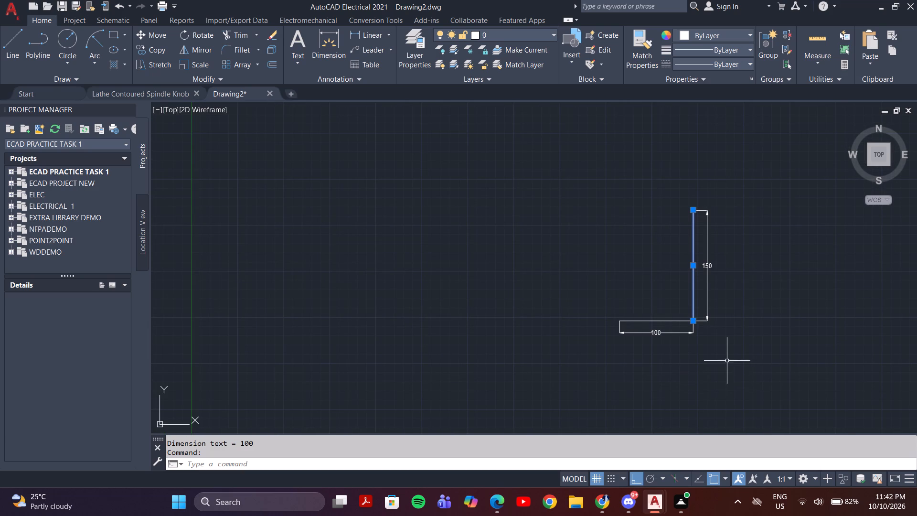
key("c")
key("o")
key("Return")
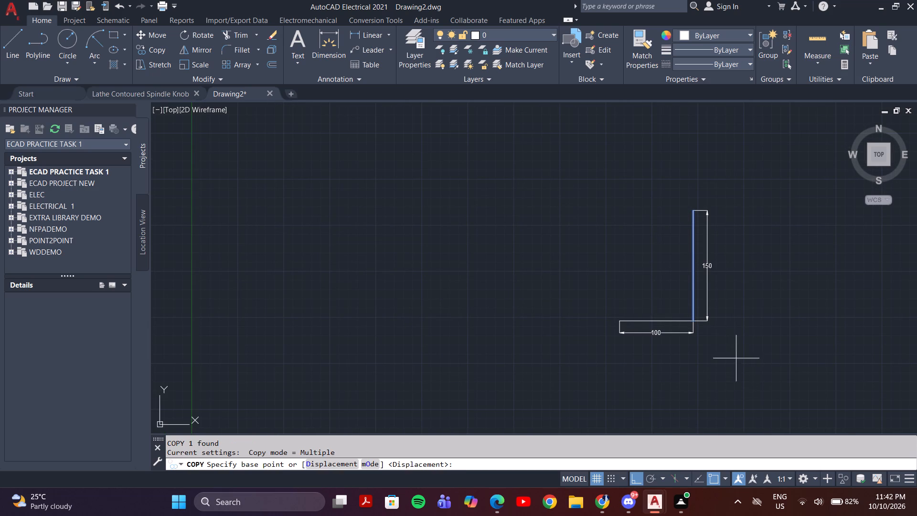
left_click(693, 320)
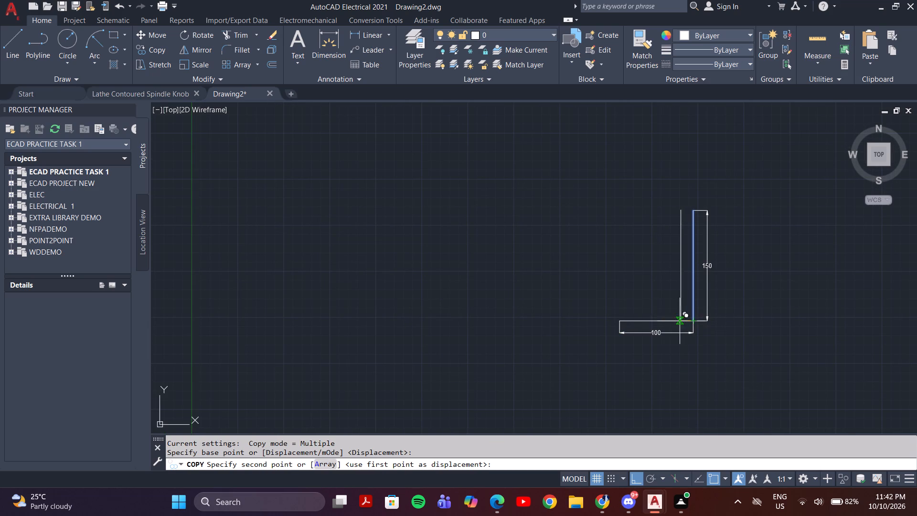
scroll(606, 327, "up", 4)
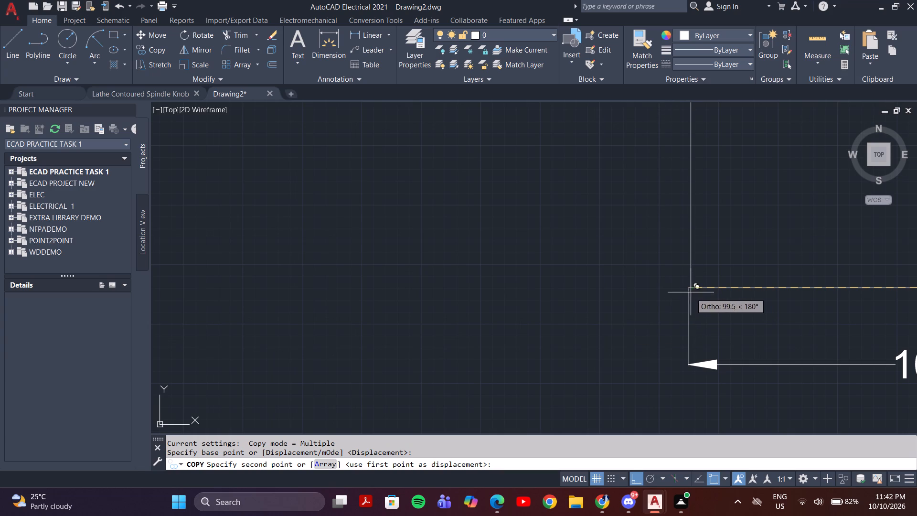
left_click(688, 289)
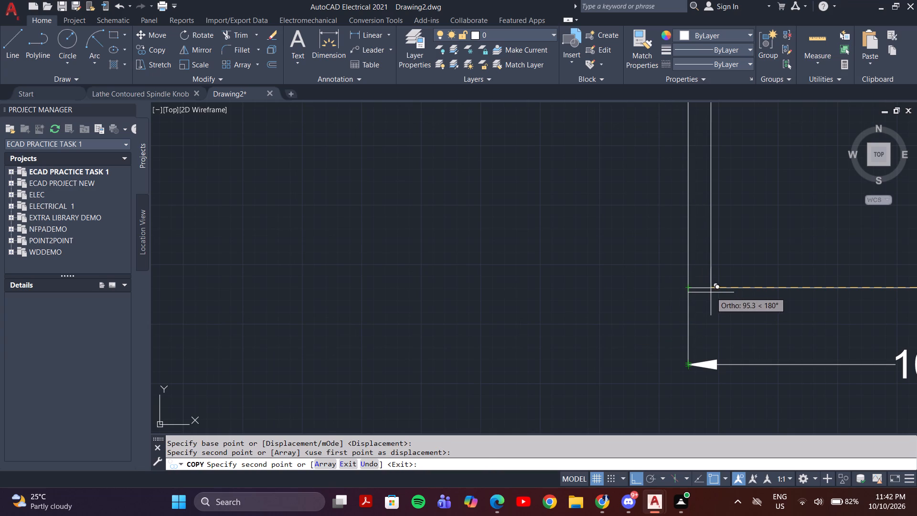
key("Escape")
Draw a horizontal line joining the upper endpoints of the two vertical lines to close the rectangle.
scroll(710, 298, "down", 2)
middle_click_drag(729, 297, 691, 371)
middle_click_drag(704, 299, 672, 378)
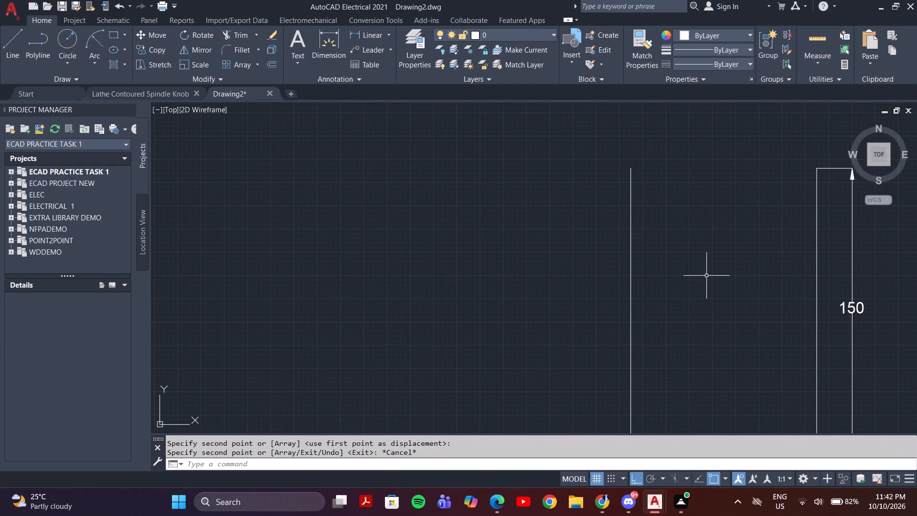
key("l")
key("Return")
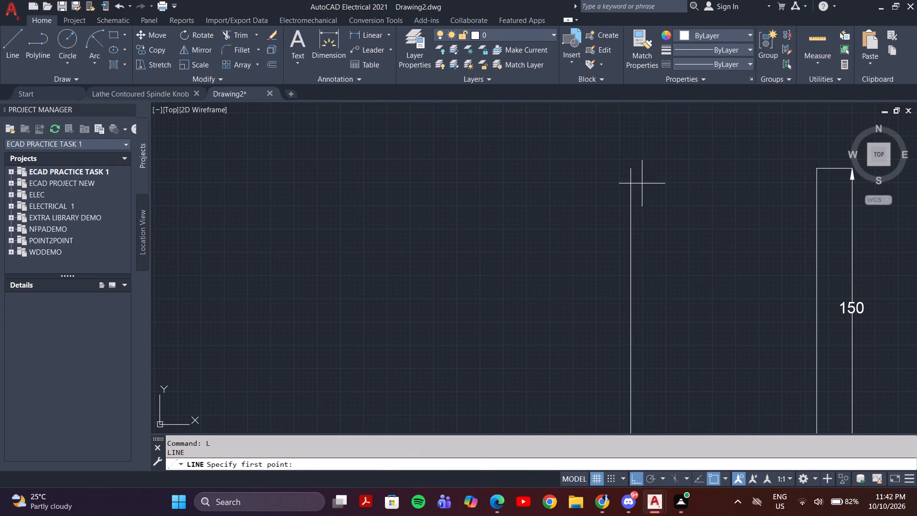
left_click_drag(633, 170, 642, 171)
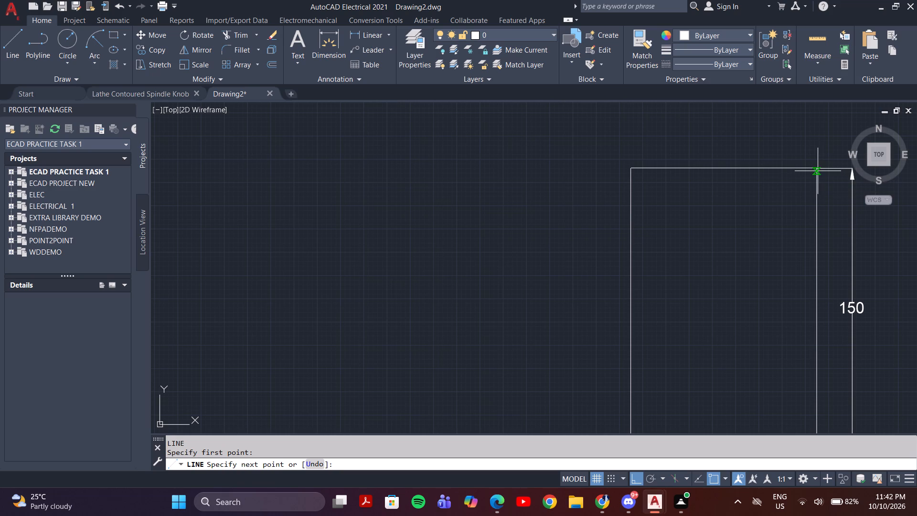
left_click(816, 169)
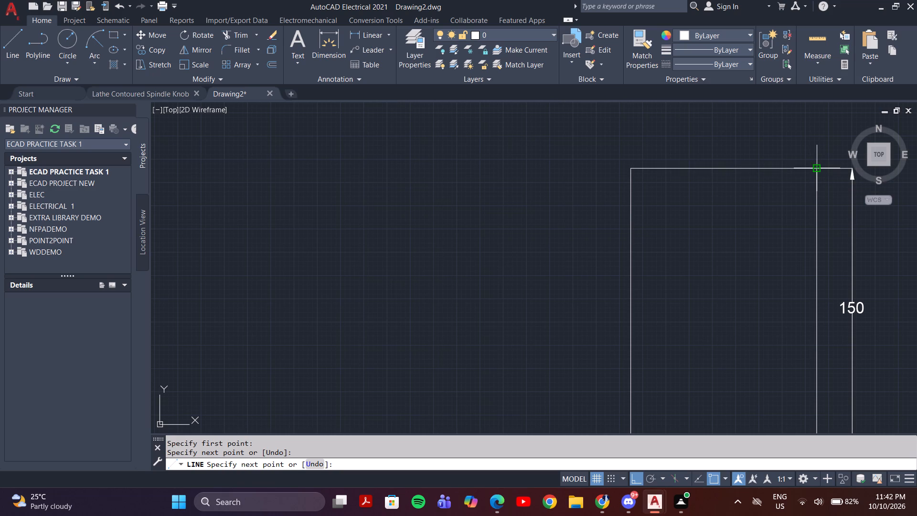
key("Escape")
Draw a 60 mm horizontal line towards the left from the midpoint of the rectangle's bottom edge.
scroll(800, 247, "down", 2)
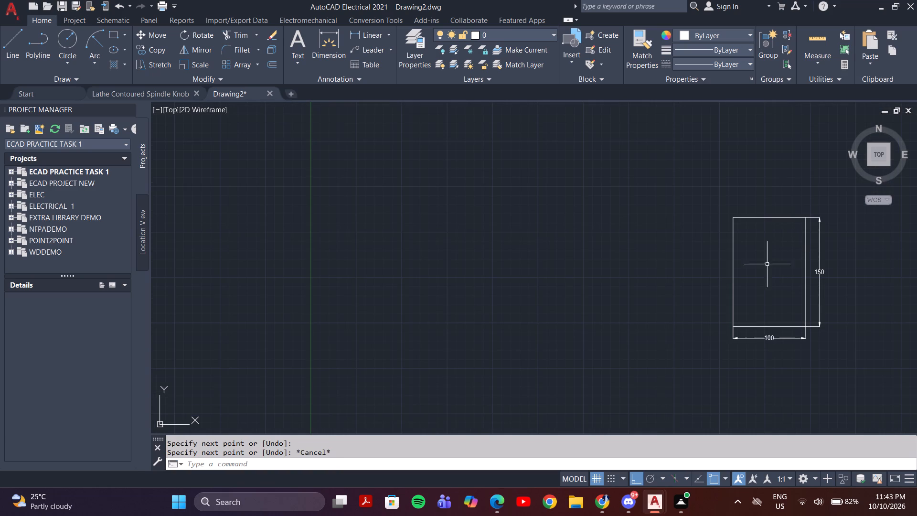
middle_click_drag(753, 258, 654, 375)
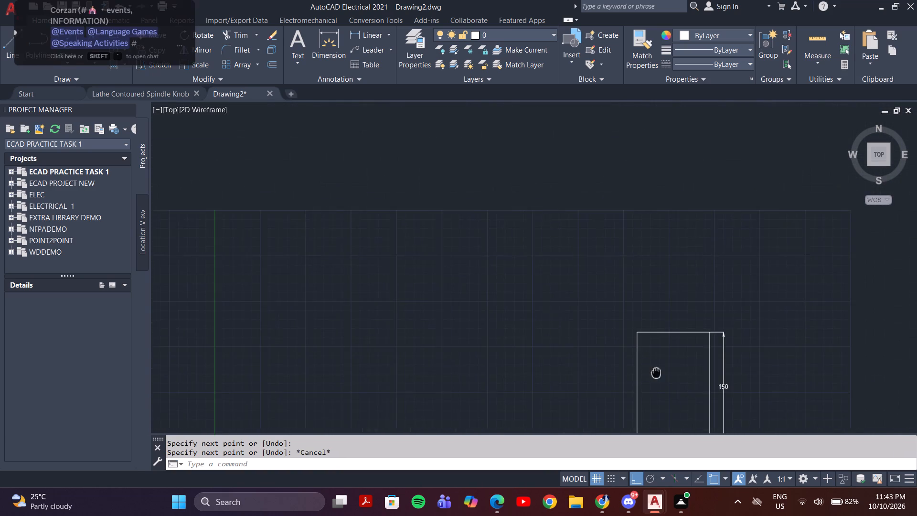
middle_click_drag(654, 375, 650, 377)
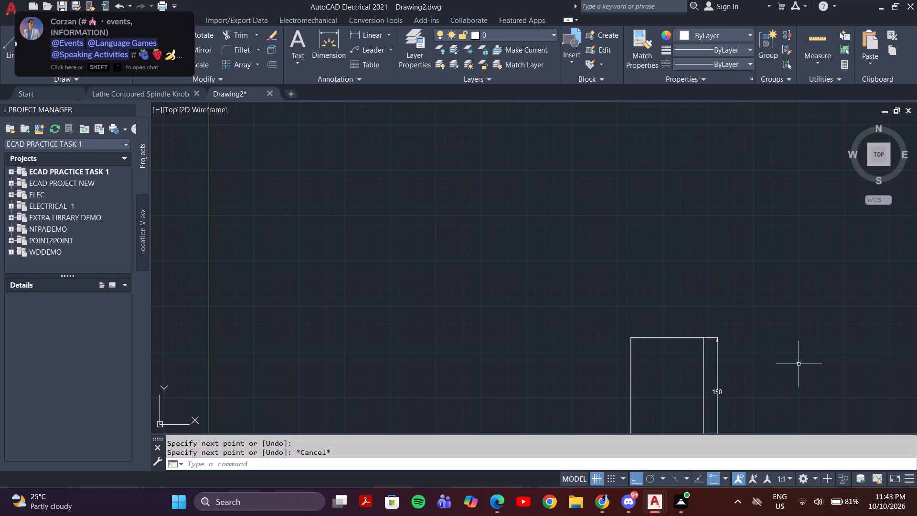
middle_click_drag(771, 354, 643, 272)
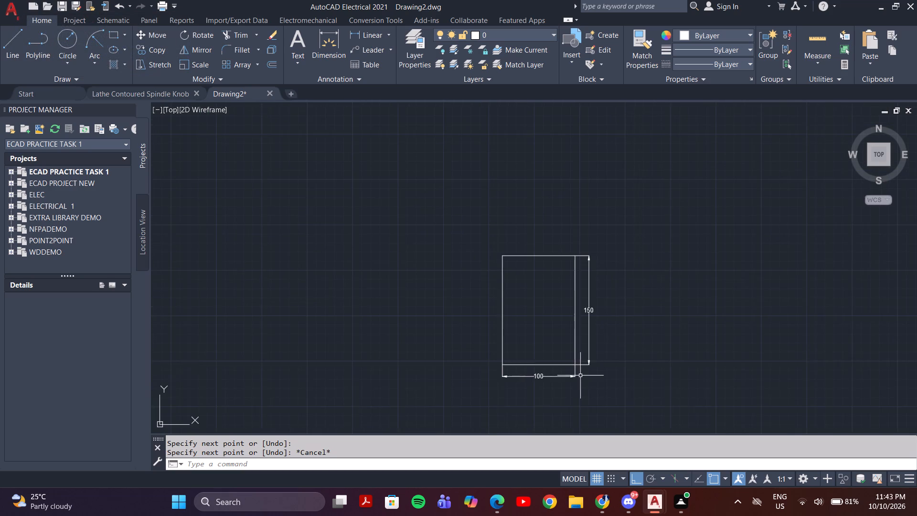
middle_click_drag(581, 376, 617, 328)
scroll(612, 327, "up", 3)
middle_click_drag(501, 332, 565, 350)
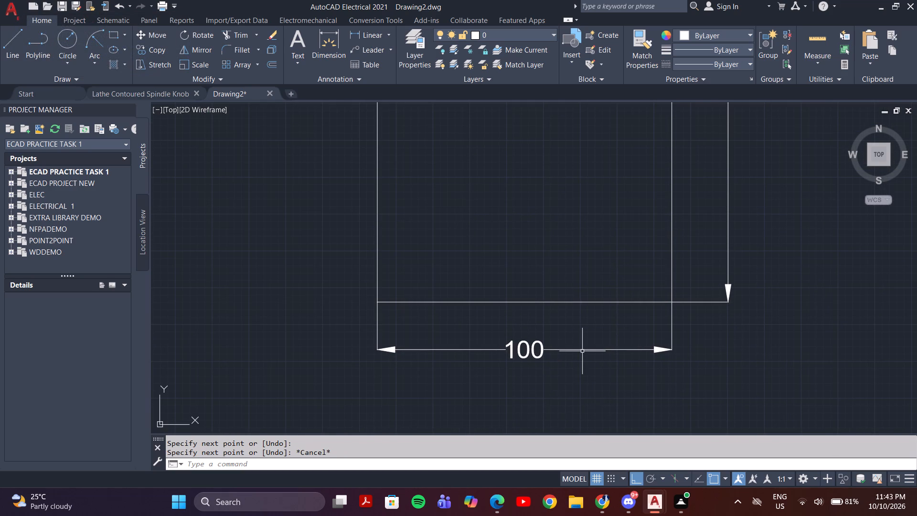
key("l")
key("Return")
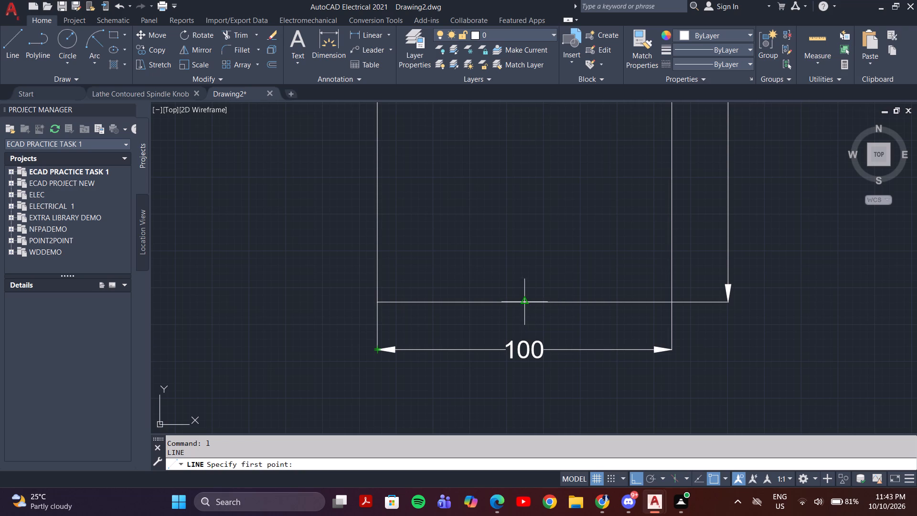
left_click_drag(523, 303, 513, 303)
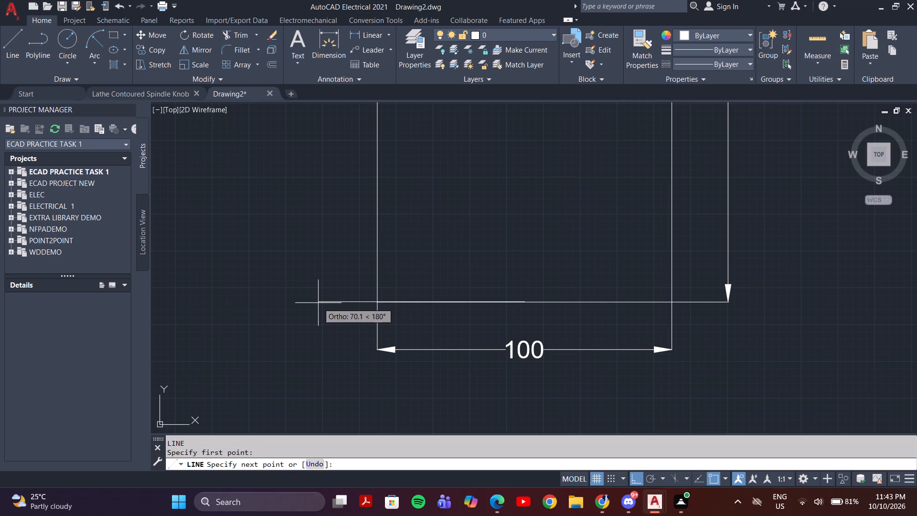
type("60")
key("Return")
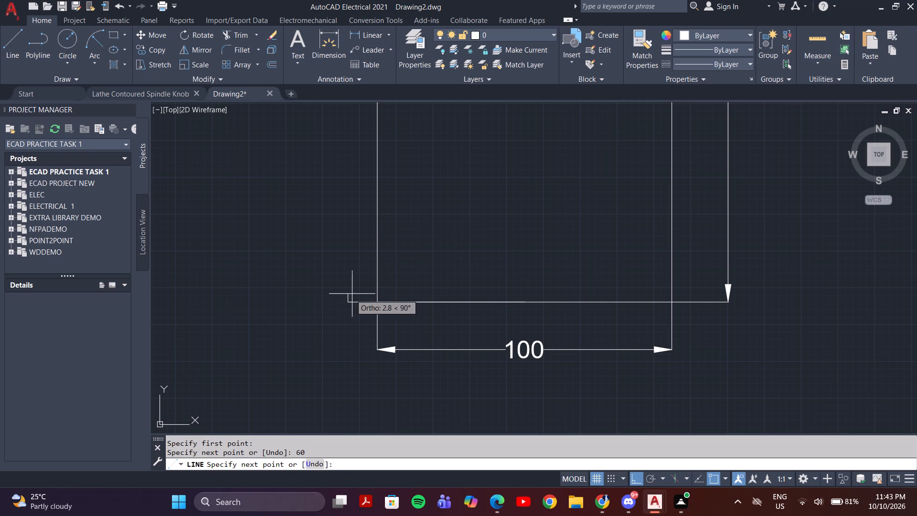
Mirror the 60 mm horizontal line about the rectangle's vertical centreline, keeping the original.
key("Escape")
left_click(369, 301)
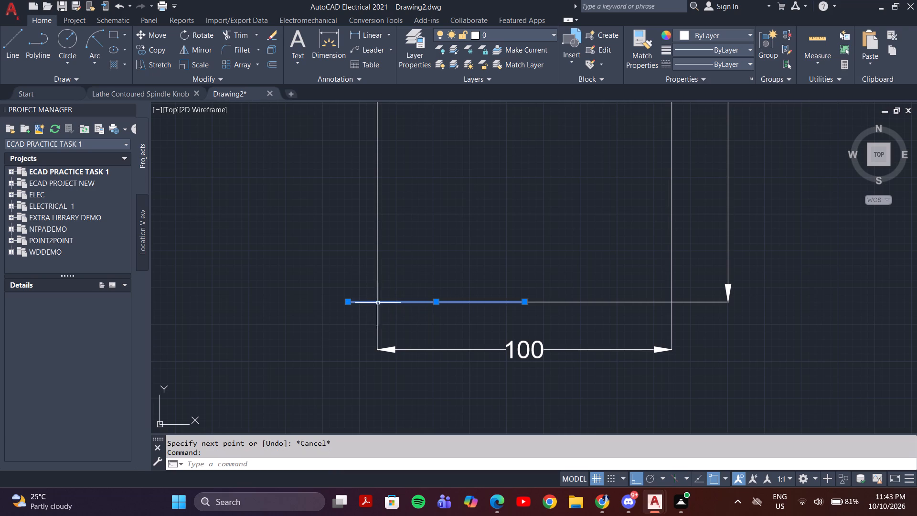
key("m")
key("i")
key("Return")
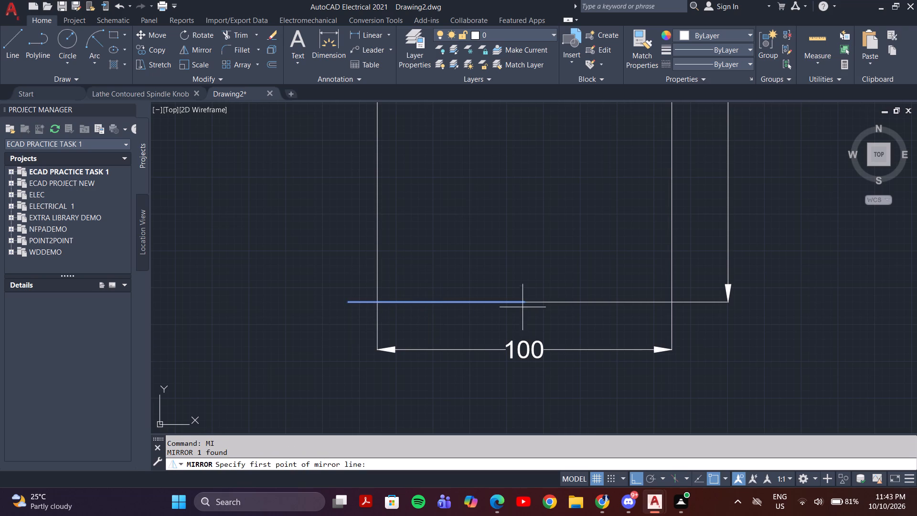
left_click(524, 301)
middle_click_drag(520, 254, 511, 399)
middle_click_drag(519, 233, 504, 353)
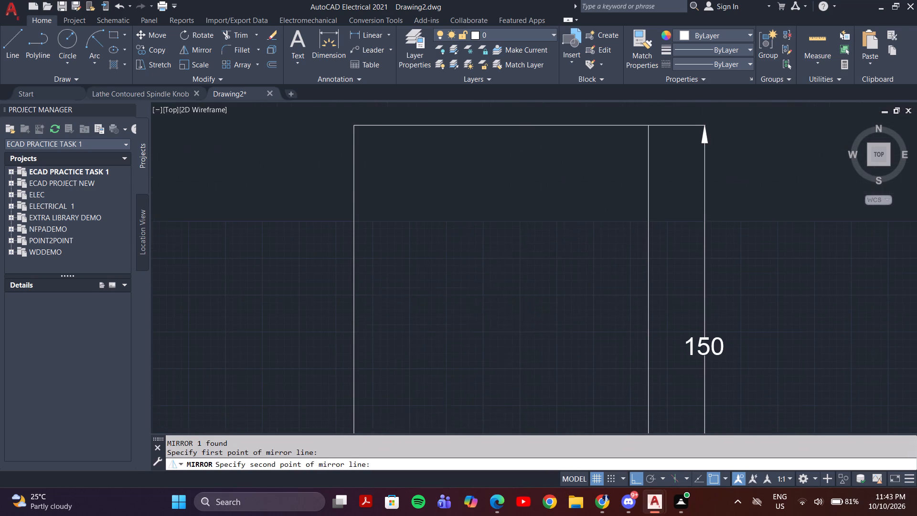
middle_click_drag(504, 353, 504, 354)
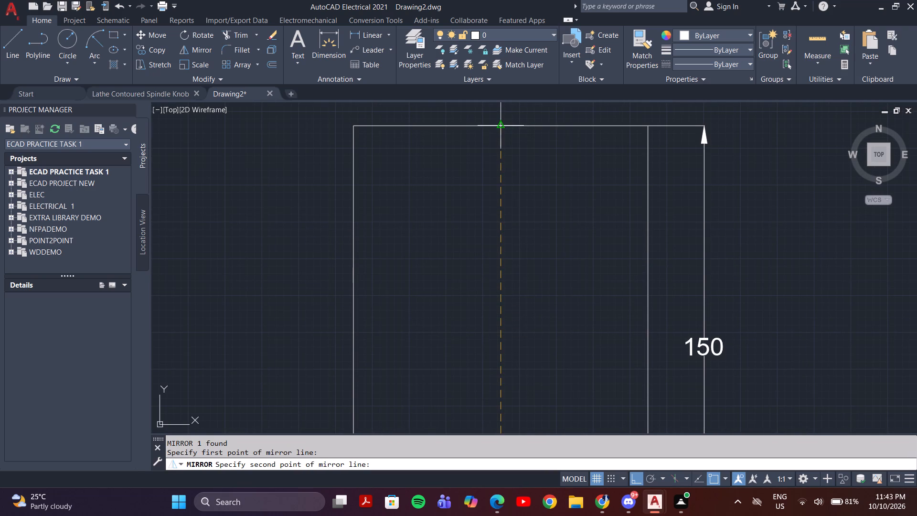
left_click(499, 127)
scroll(544, 183, "down", 4)
scroll(554, 223, "up", 2)
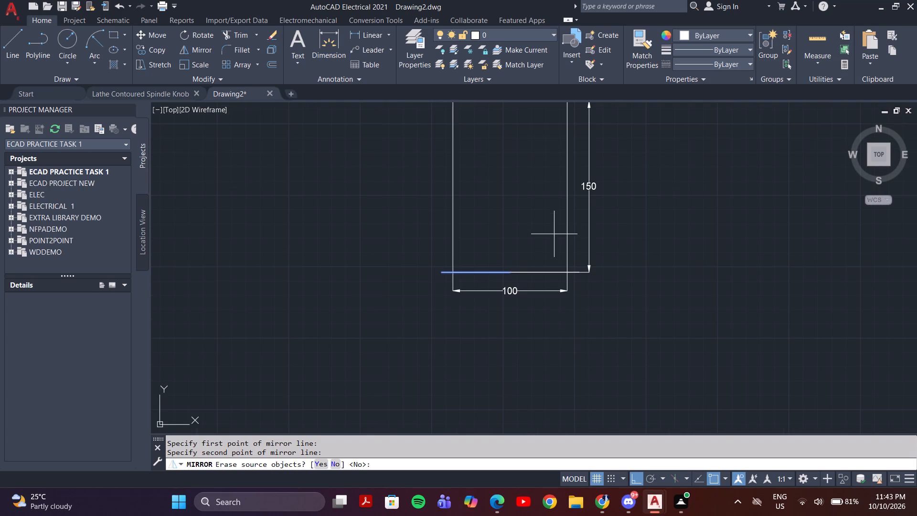
key("Return")
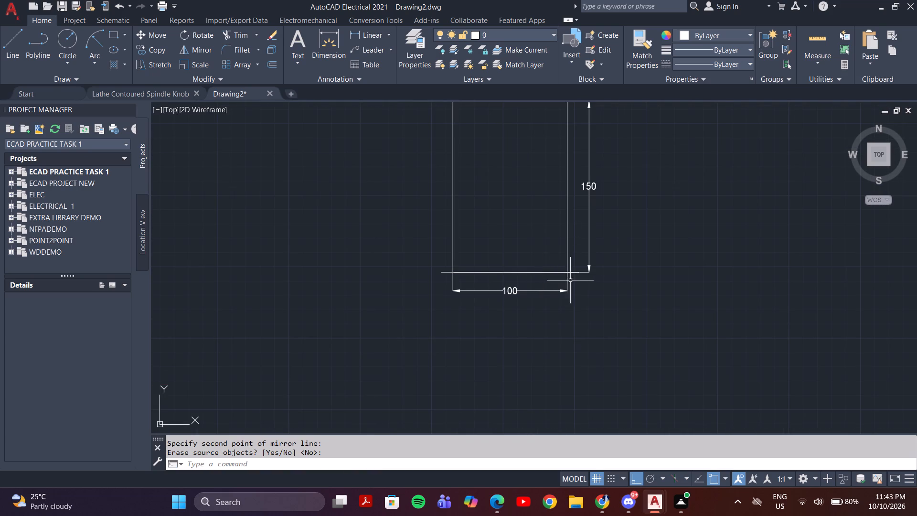
Delete the rectangle's 150 mm height dimension and 100 mm width dimension.
left_click(591, 240)
key("Delete")
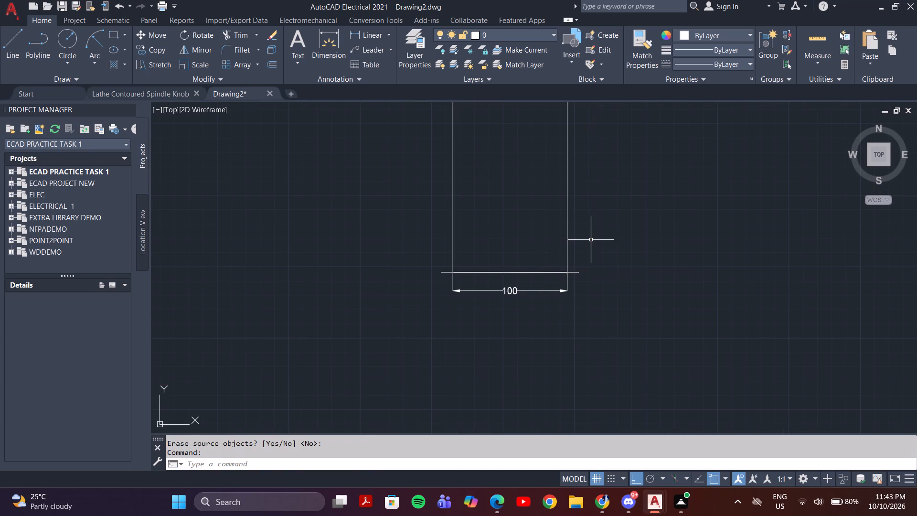
left_click(561, 290)
key("Delete")
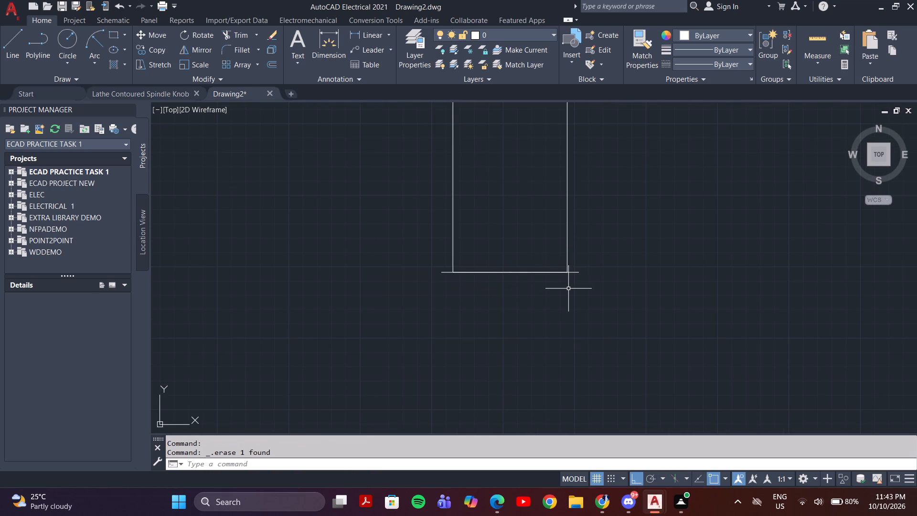
Draw a vertical line about 175 mm upward from the outer end of the mirrored line, beyond the rectangle's top edge.
key("l")
key("Return")
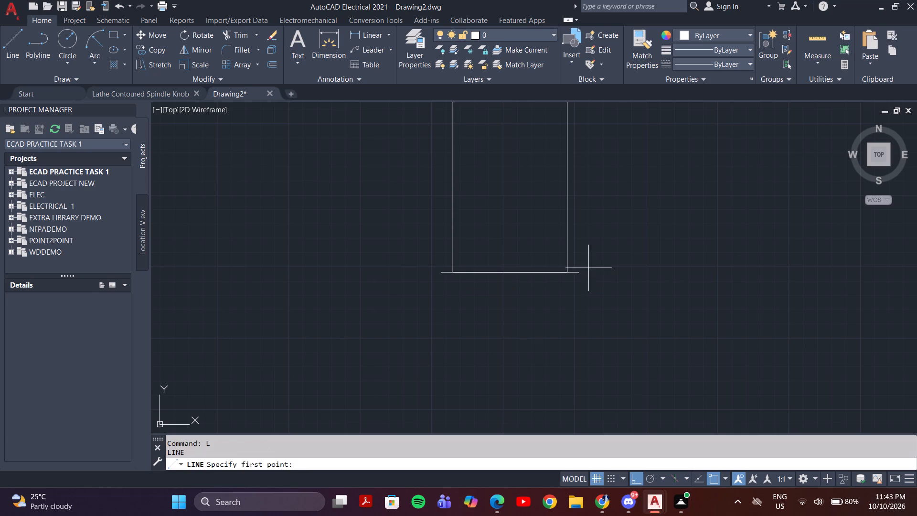
left_click(580, 273)
middle_click_drag(585, 196, 568, 363)
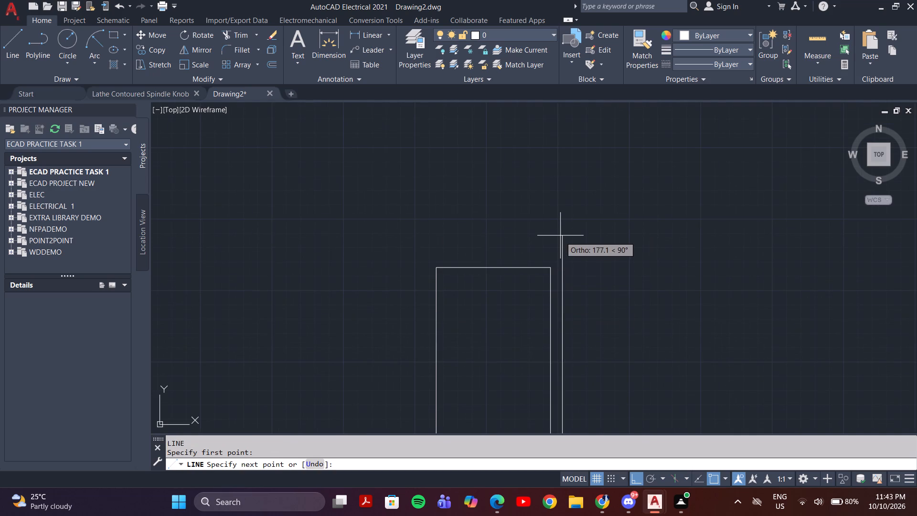
left_click(560, 237)
key("Escape")
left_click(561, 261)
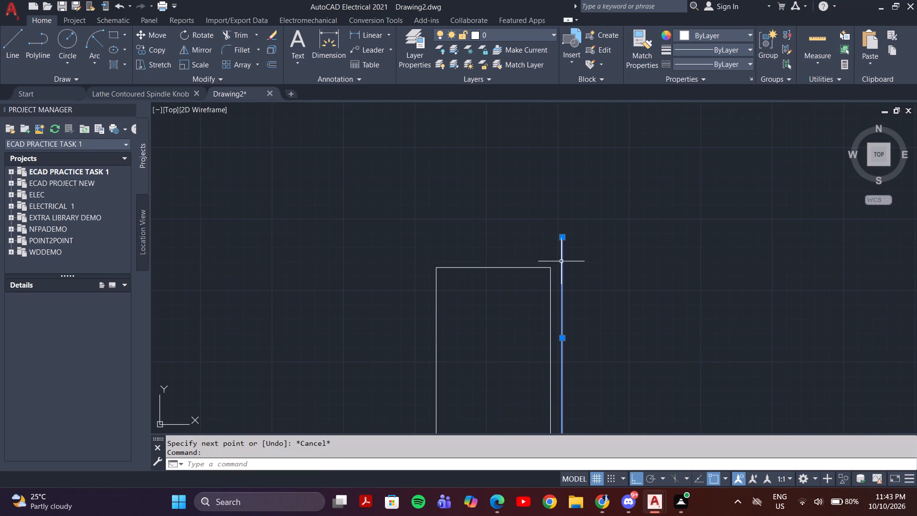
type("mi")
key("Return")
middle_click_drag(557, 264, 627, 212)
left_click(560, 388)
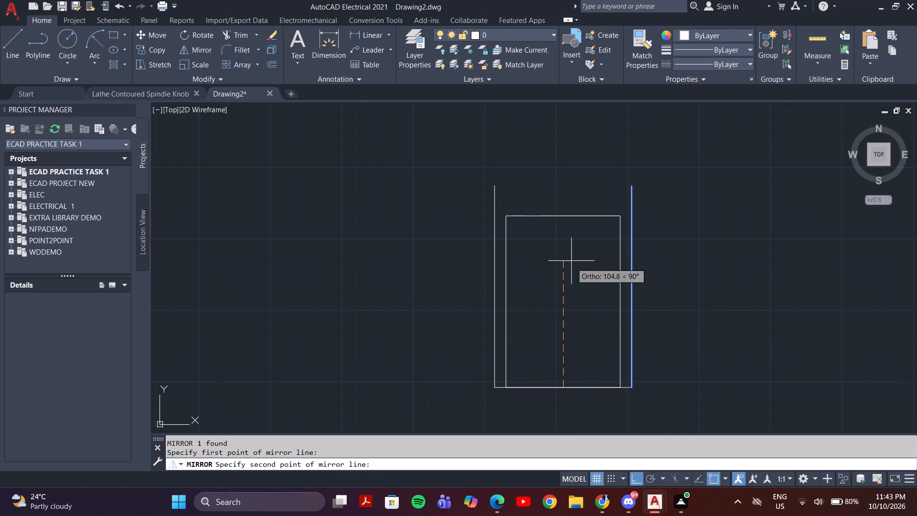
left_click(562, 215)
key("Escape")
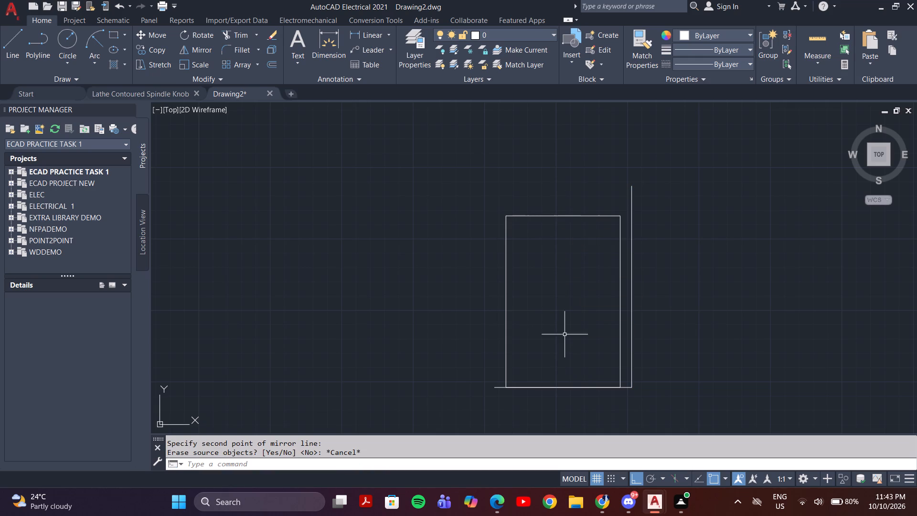
Mirror the outer vertical line about the rectangle's vertical centreline, keeping the original.
left_click(632, 314)
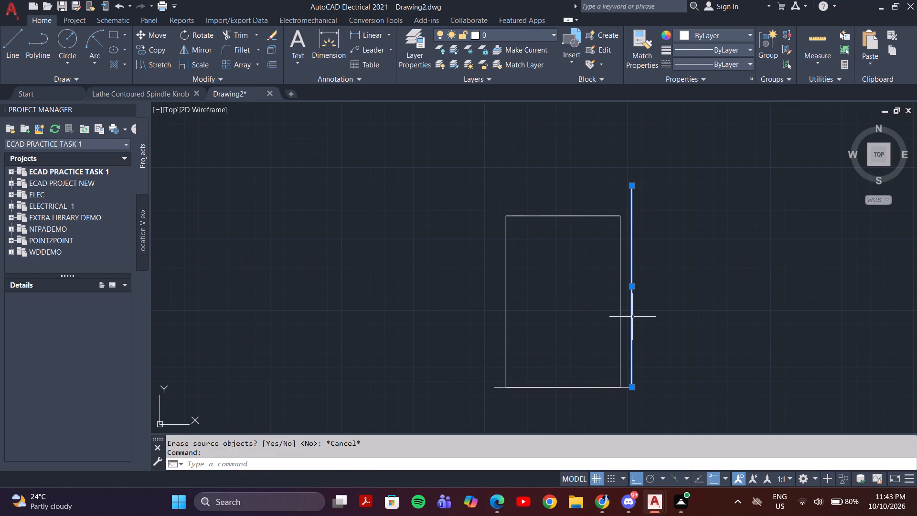
type("mi")
key("Return")
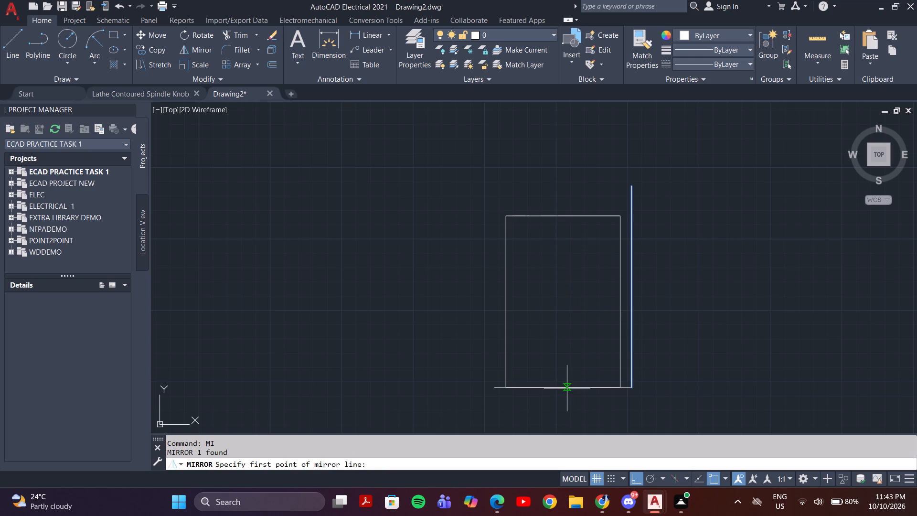
left_click(565, 387)
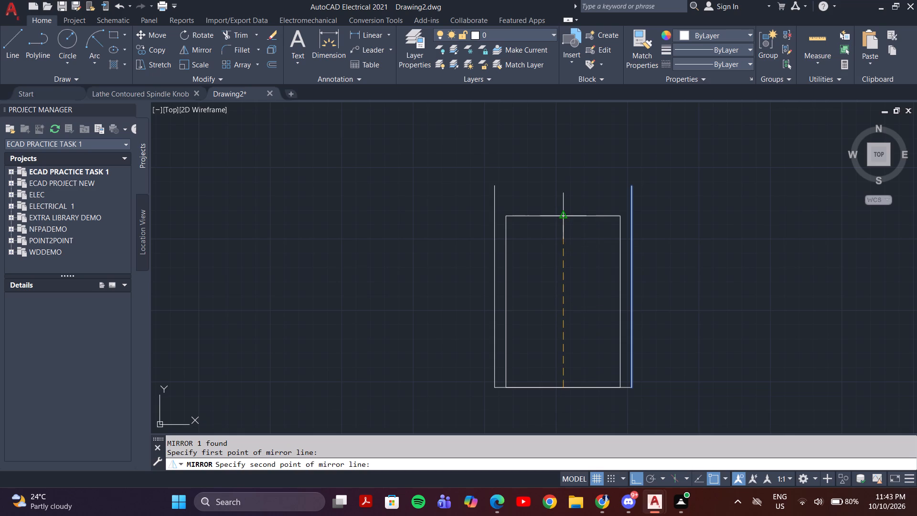
left_click(564, 215)
key("Return")
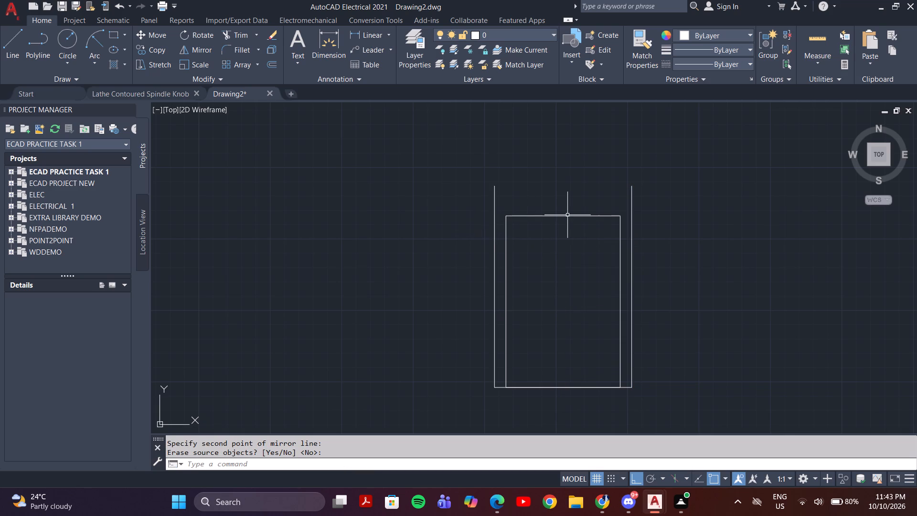
Draw two horizontal lines outward from the midpoint of the rectangle's top edge, each crossing the outer vertical line on its side.
key("l")
key("Return")
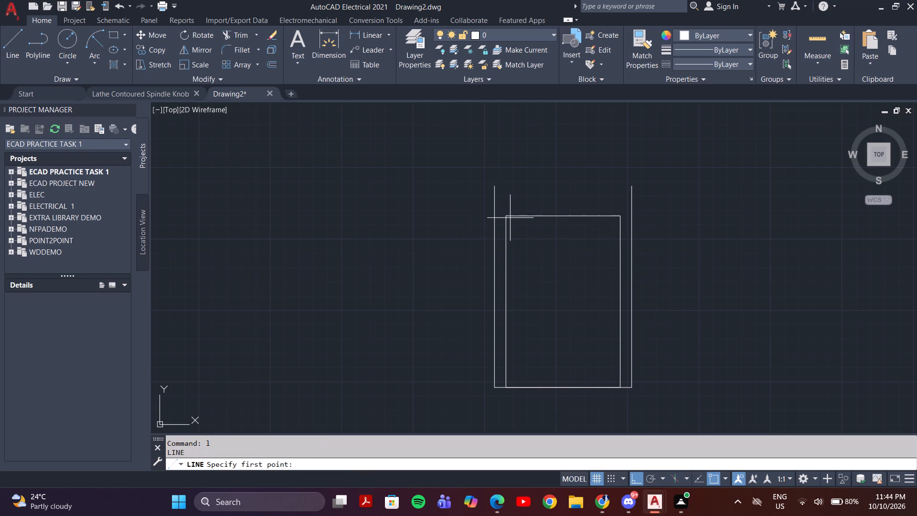
left_click(565, 215)
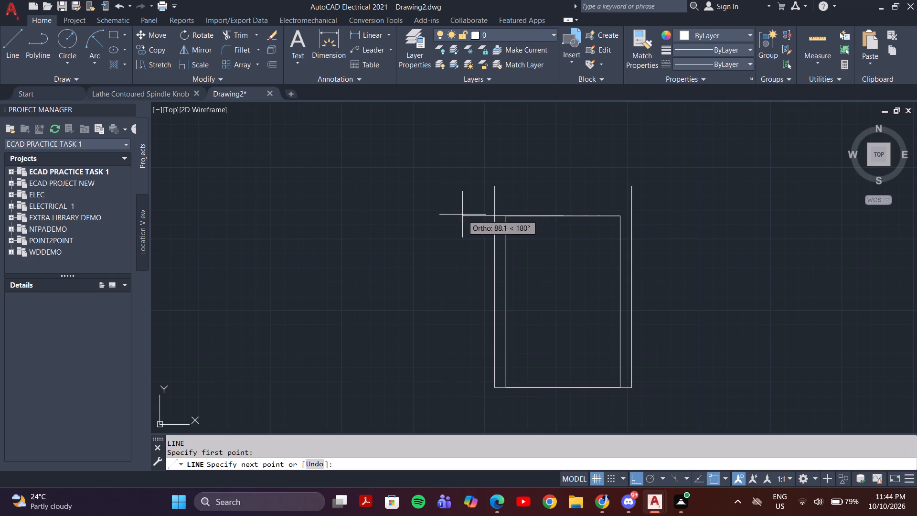
left_click(462, 215)
key("Escape")
key("space")
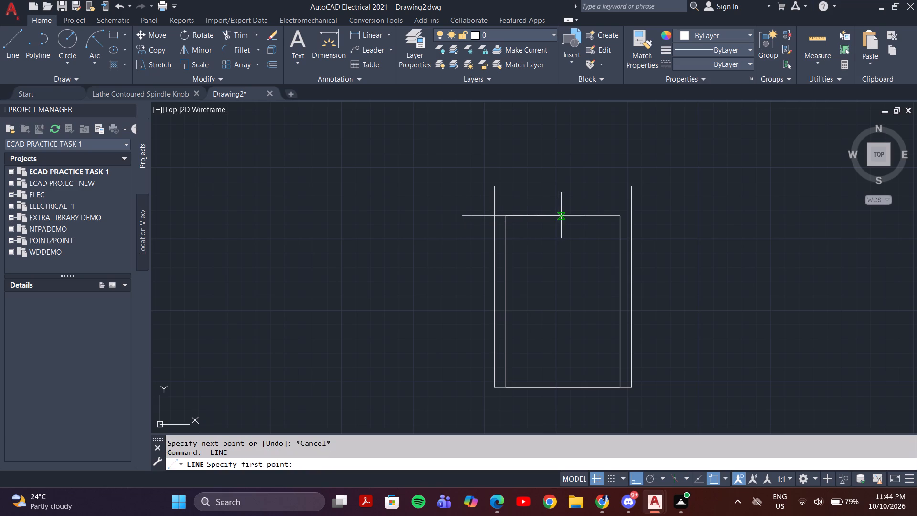
left_click_drag(564, 214, 568, 214)
left_click(718, 215)
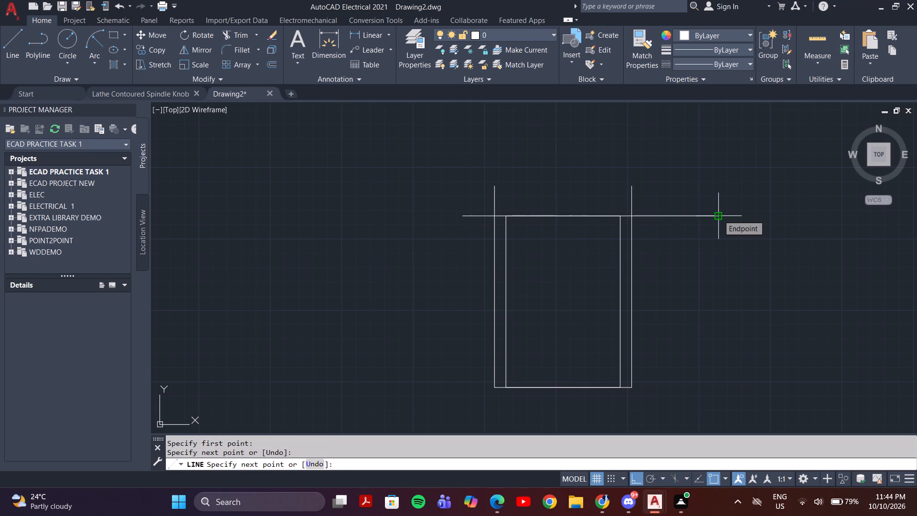
type("tr")
key("Return")
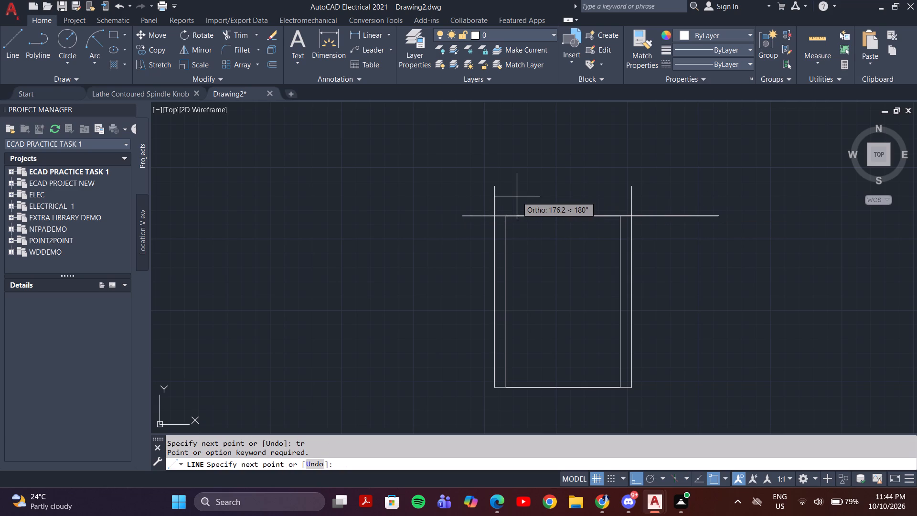
key("Escape")
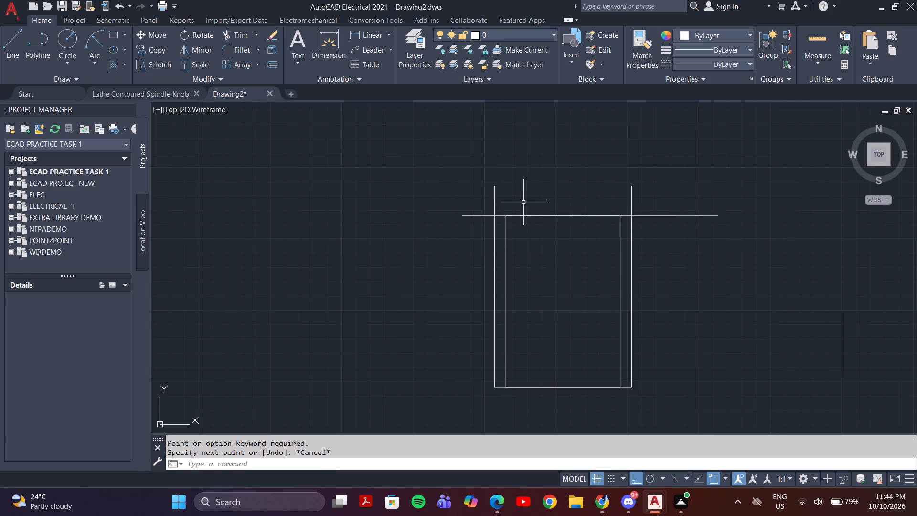
Trim the overhanging horizontal and vertical line ends at both upper corners of the outer rectangle.
type("tr")
key("Return")
left_click_drag(512, 202, 476, 226)
left_click_drag(623, 197, 675, 240)
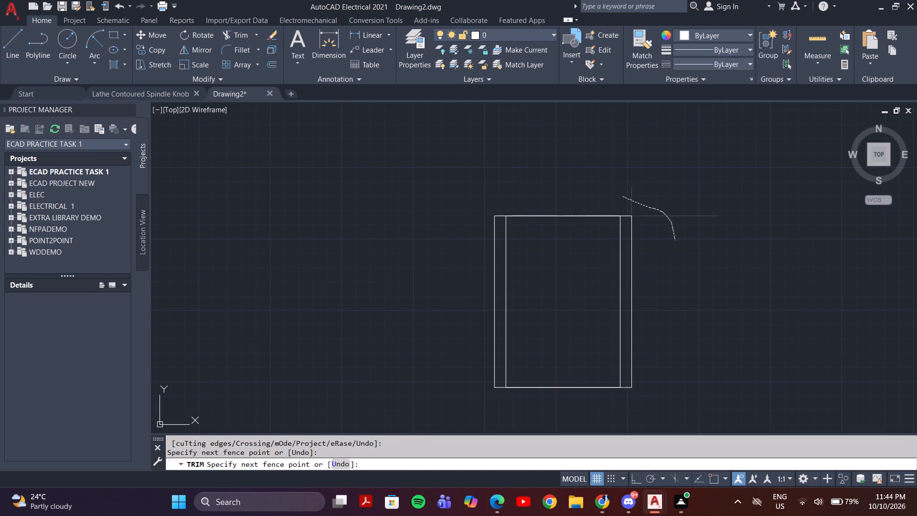
middle_click_drag(556, 185, 560, 311)
scroll(571, 308, "up", 1)
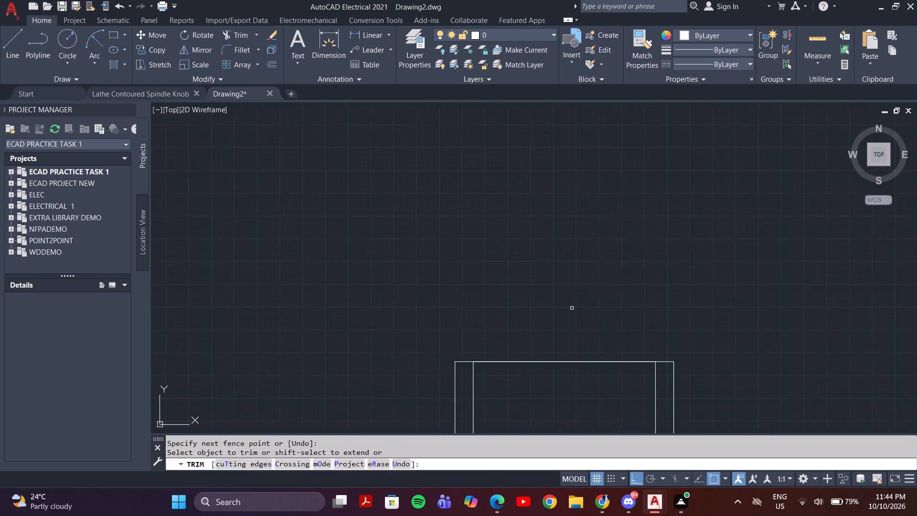
scroll(572, 308, "up", 2)
middle_click_drag(588, 305, 596, 239)
scroll(589, 245, "down", 2)
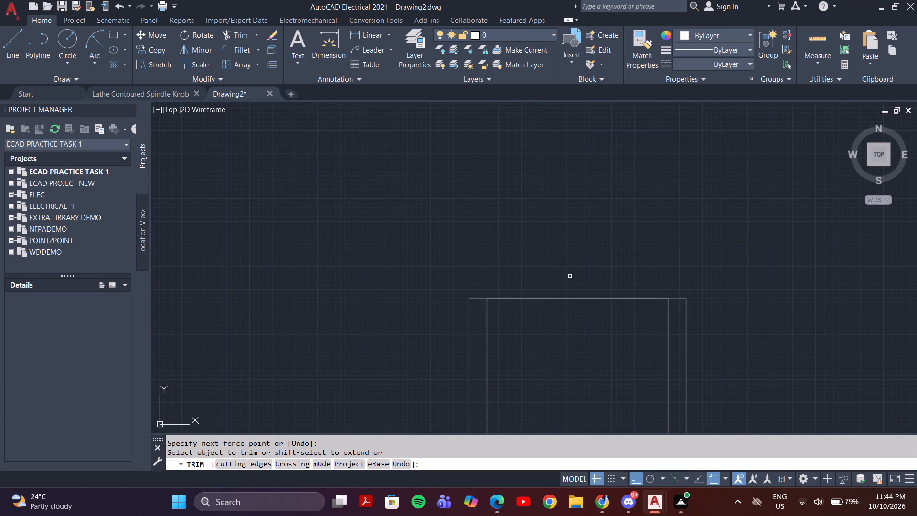
key("Escape")
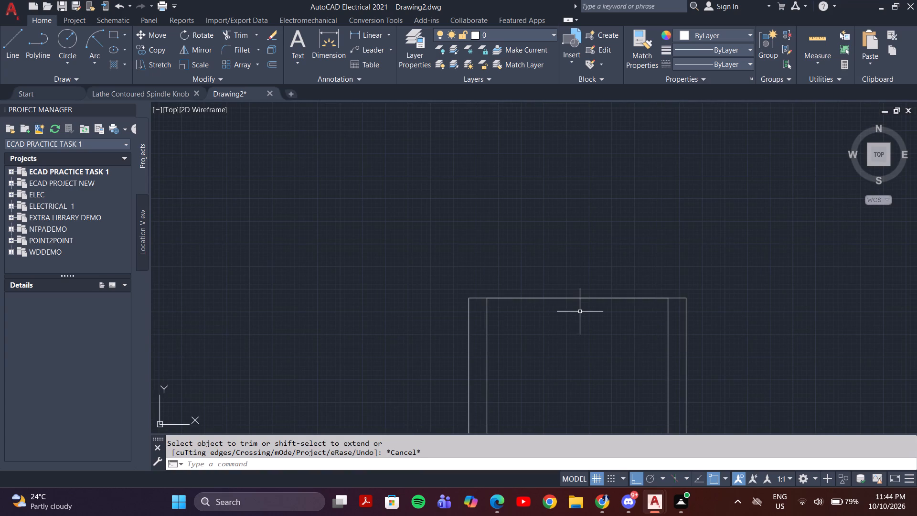
Draw a 50 mm vertical line upward from the inner rectangle's top-left corner.
key("l")
key("Return")
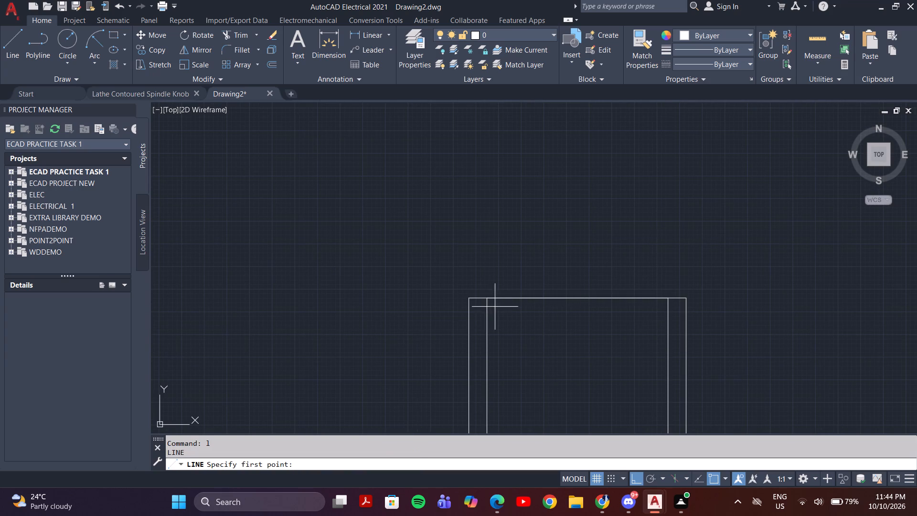
left_click(486, 299)
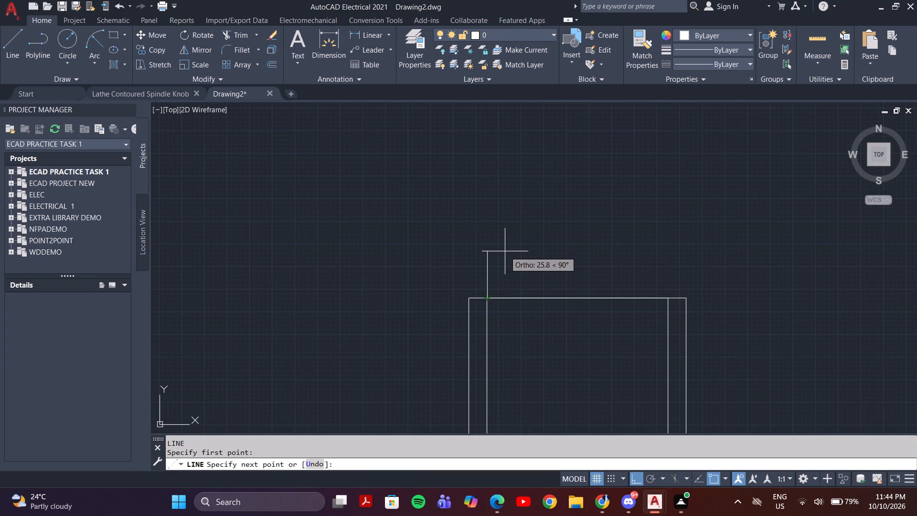
type("50")
key("Return")
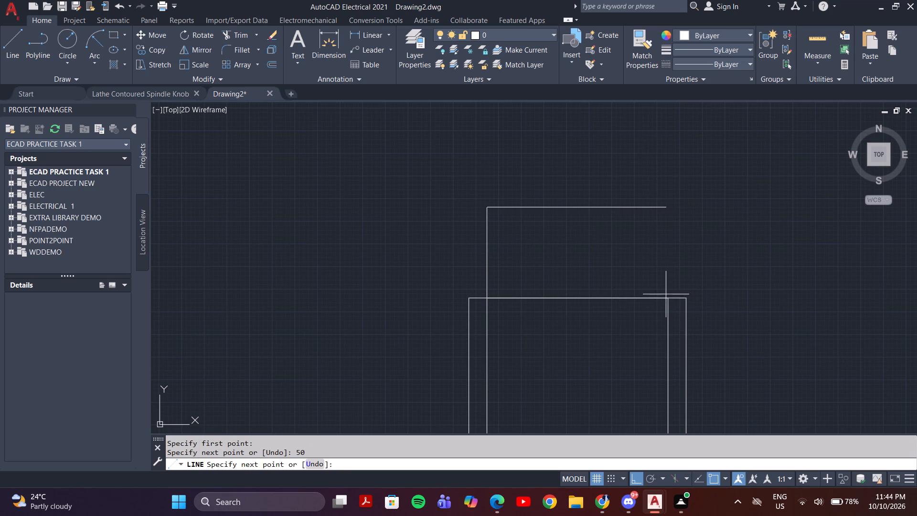
key("Escape")
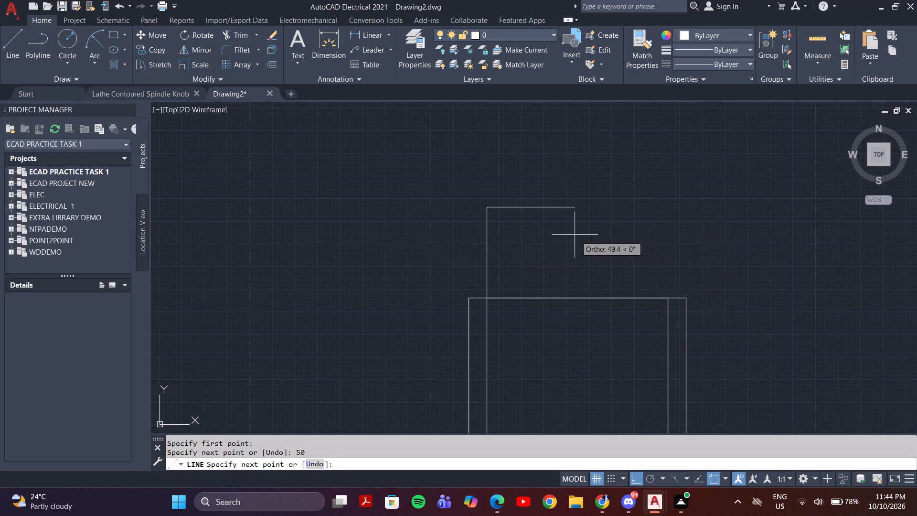
Draw a vertical line upward from the inner rectangle's top-right corner, ending higher than the 50 mm line on the opposite side.
key("space")
left_click(668, 298)
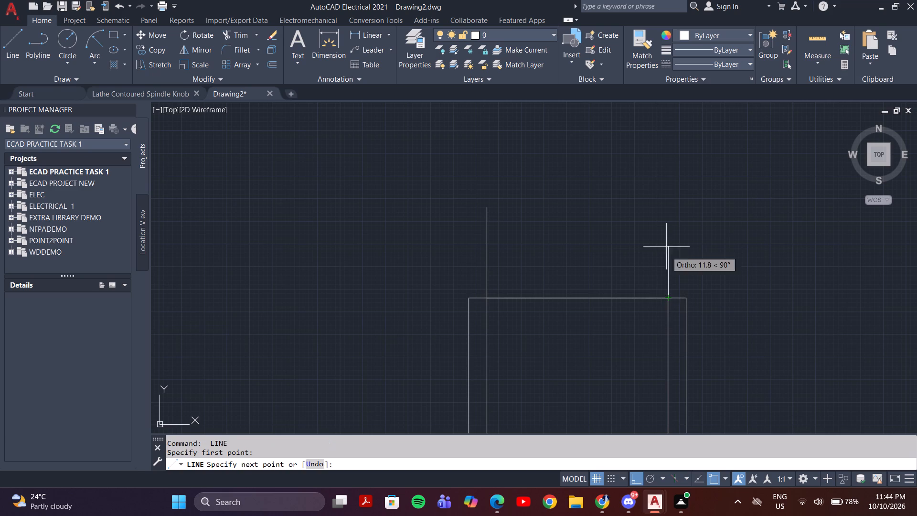
left_click(661, 173)
key("space")
Draw a horizontal line from the upper end of the 50 mm line to beyond the opposite vertical line.
key("space")
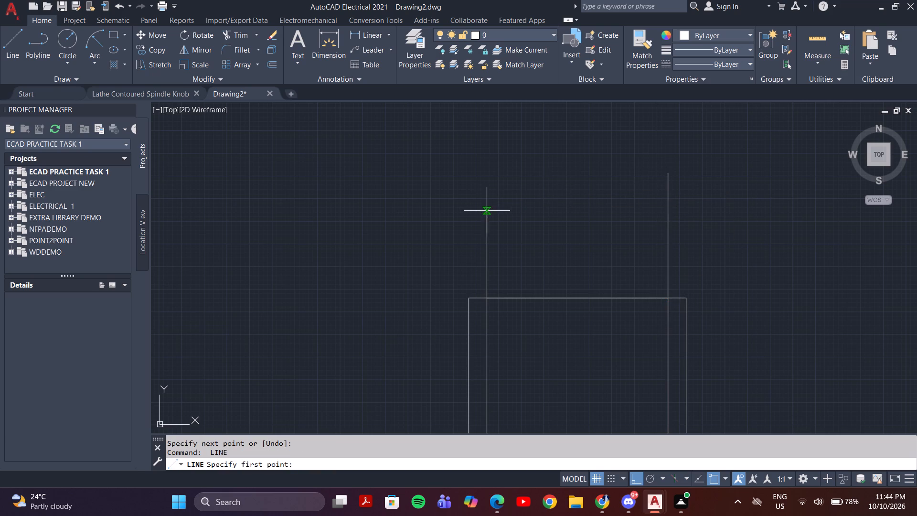
left_click_drag(488, 210, 501, 208)
left_click(863, 200)
key("Escape")
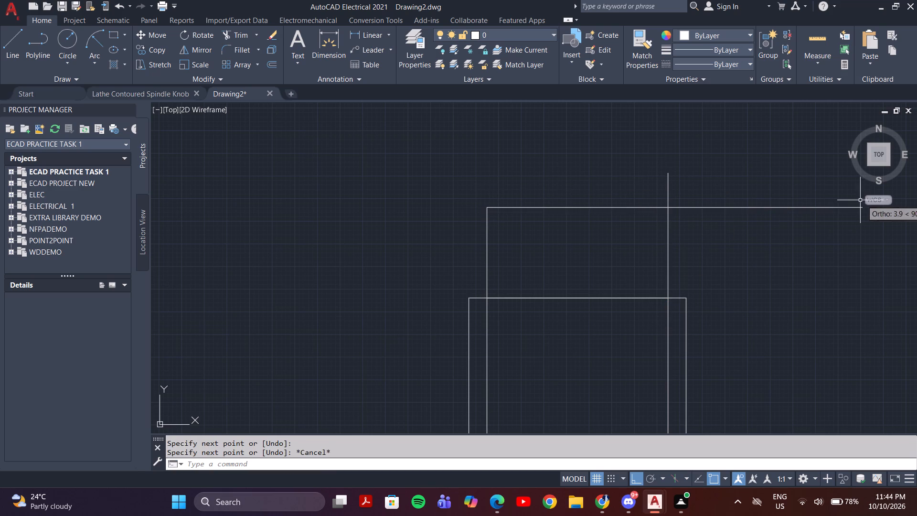
Trim the overhanging horizontal and vertical line ends at the top section's upper-right corner.
type("tr")
key("Return")
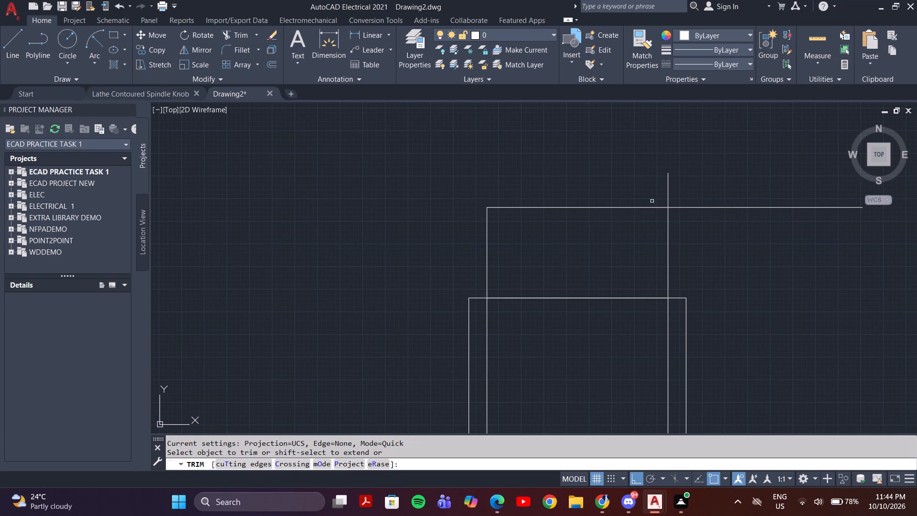
left_click_drag(645, 187, 711, 224)
scroll(707, 222, "down", 1)
middle_click_drag(706, 222, 679, 292)
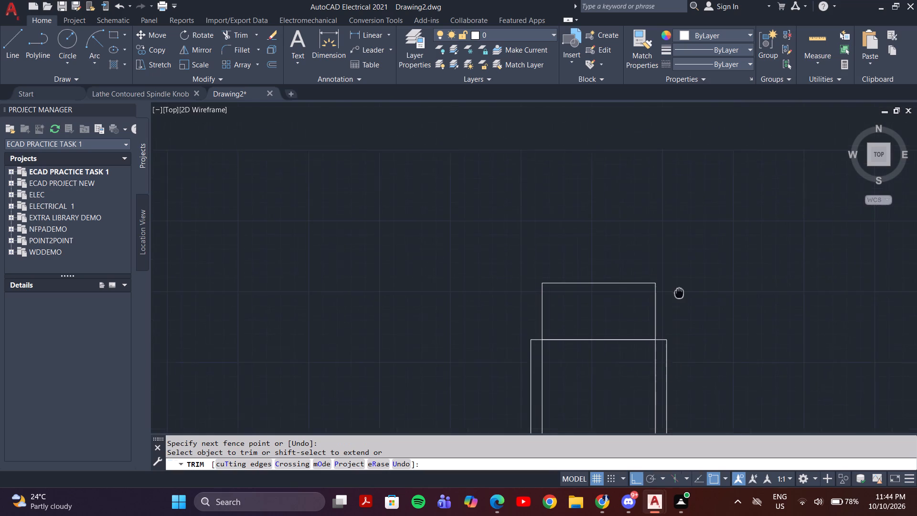
scroll(620, 240, "up", 1)
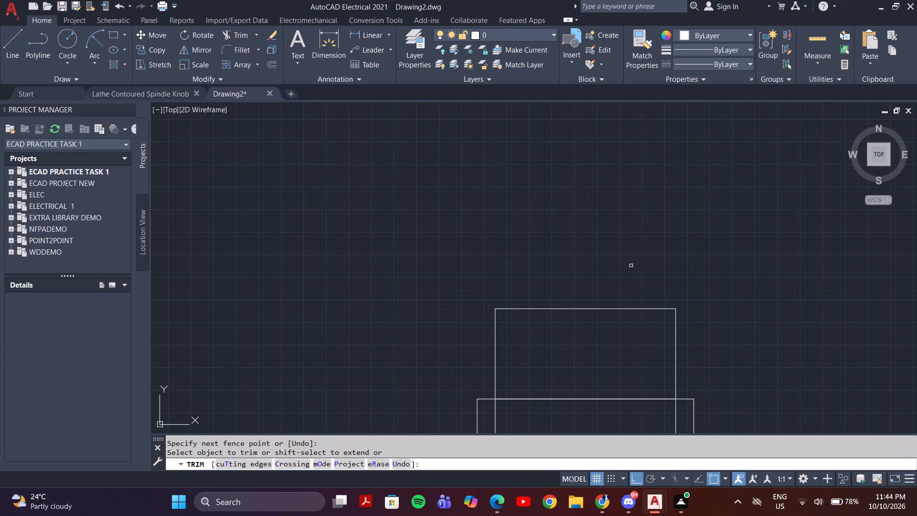
key("Escape")
Draw a 50 mm vertical line upward from the top section's upper-left corner, continuing with a horizontal line past the opposite side.
key("l")
key("Return")
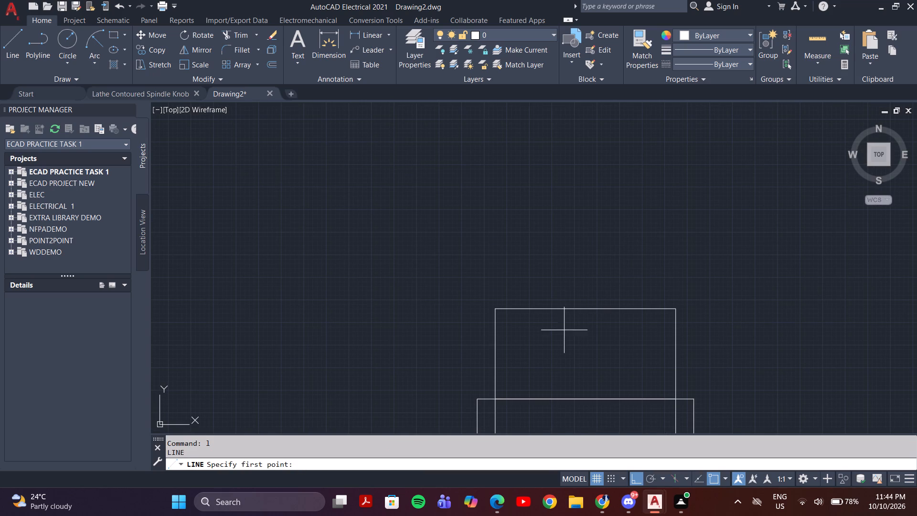
left_click(494, 308)
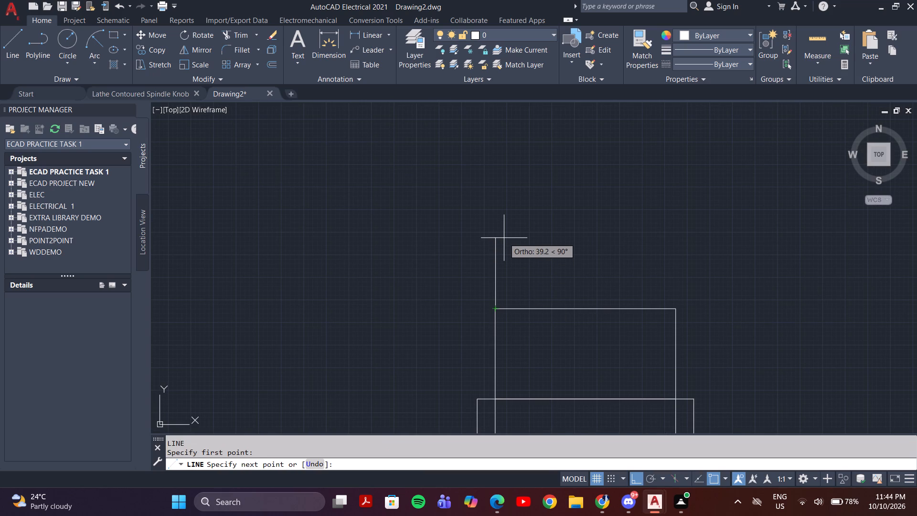
type("50")
key("Return")
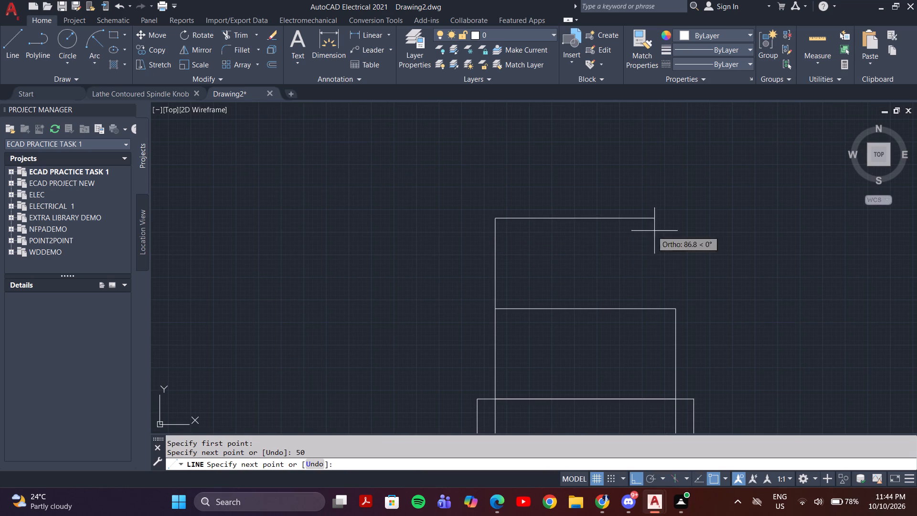
left_click(689, 252)
key("space")
Draw a vertical line upward from the first 50 mm section's upper-right corner, crossing the new horizontal line.
key("space")
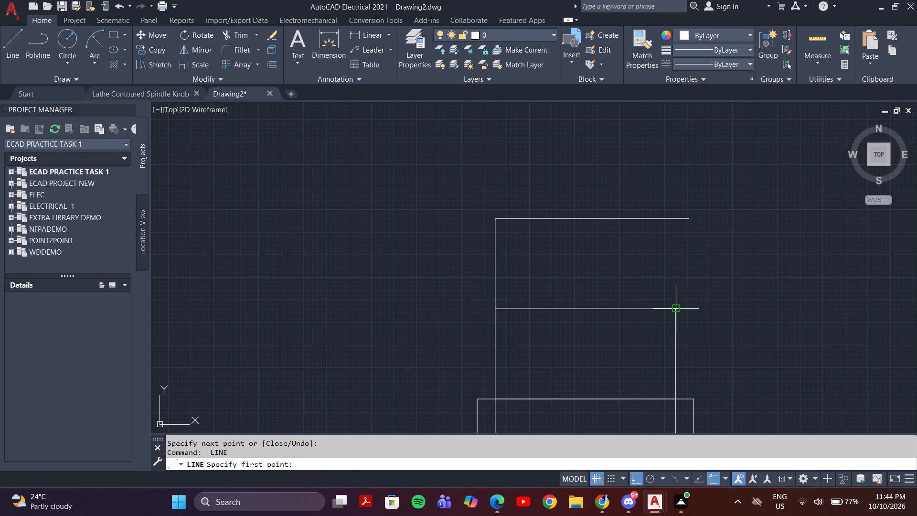
left_click(676, 308)
left_click(678, 200)
key("Escape")
Trim the overhanging line ends at the second 50 mm section's upper-right corner.
type("tr")
key("Return")
left_click_drag(670, 208, 690, 230)
scroll(690, 227, "down", 1)
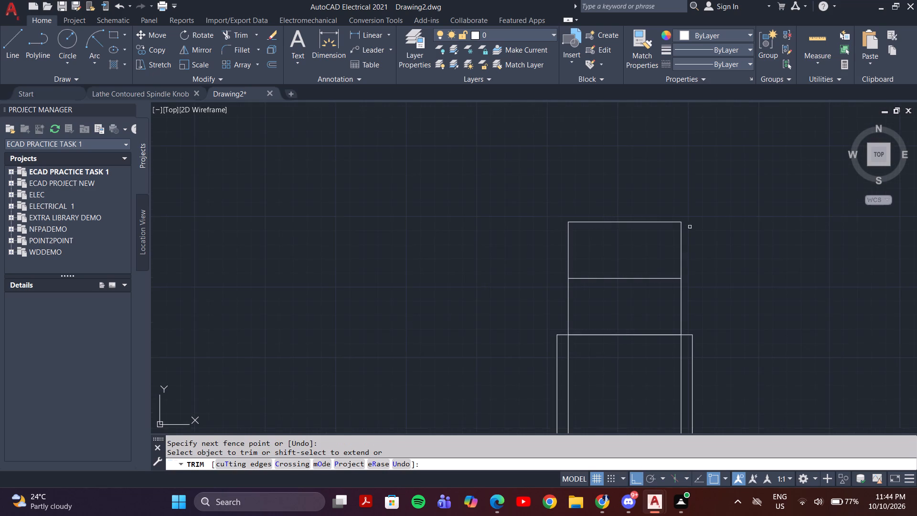
middle_click_drag(674, 240, 676, 290)
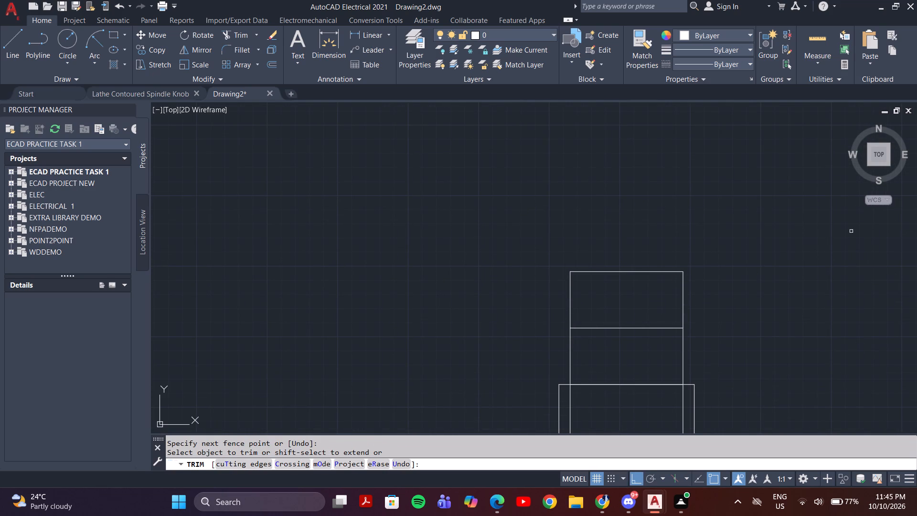
key("l")
key("Return")
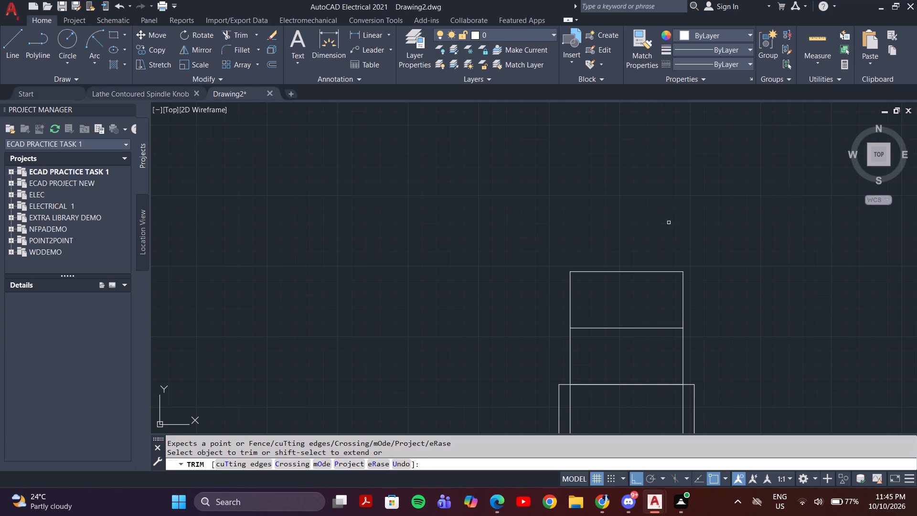
key("Escape")
Draw a third 50 mm high section on top with connected lines up, across and down to the second section's upper-right corner.
key("l")
key("Return")
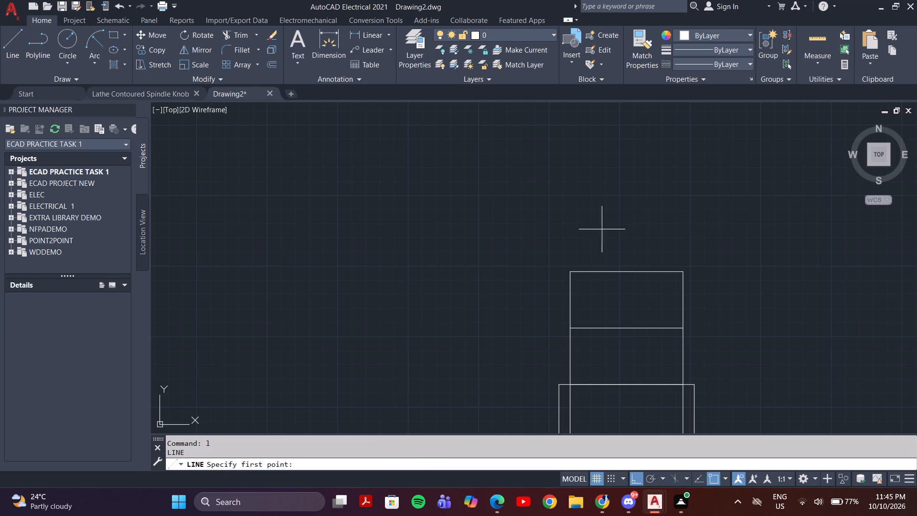
left_click(571, 275)
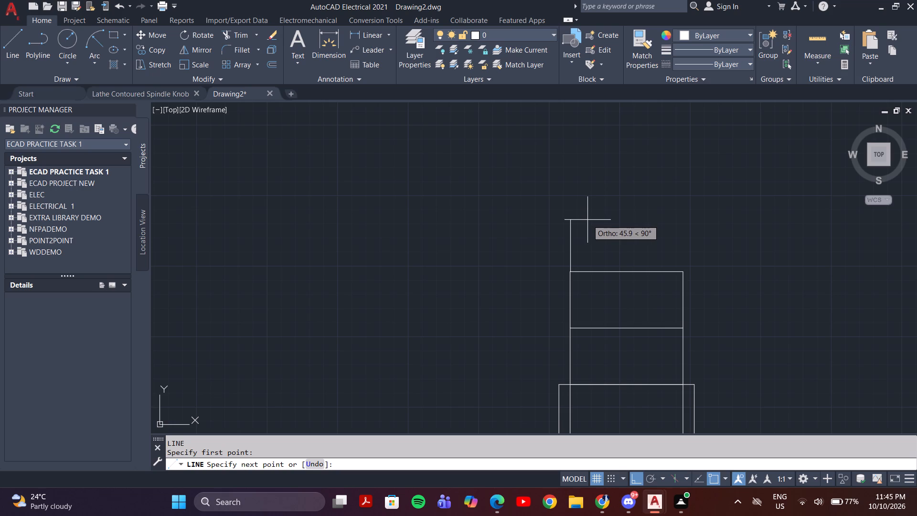
key("5")
key("0")
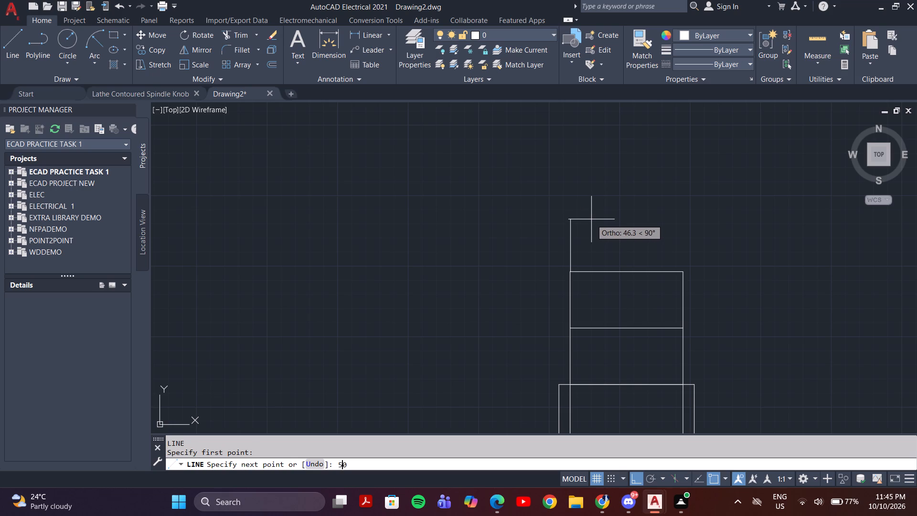
key("Return")
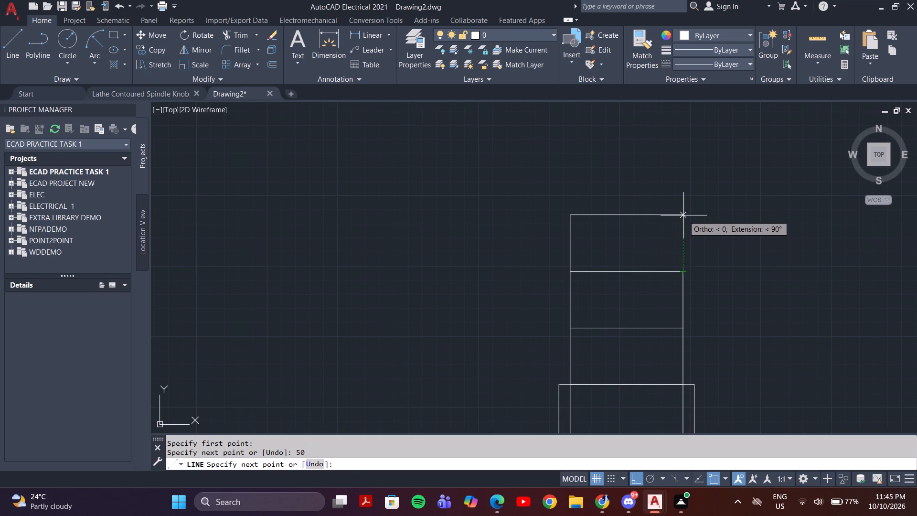
left_click(683, 215)
left_click(683, 271)
key("Escape")
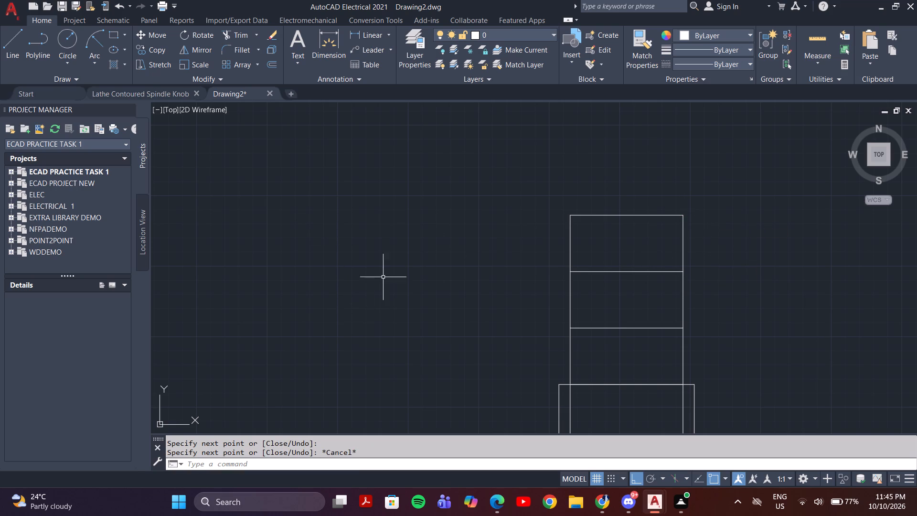
Fillet both upper corners of the topmost section with a 20 mm radius, using the Multiple option.
left_click(236, 50)
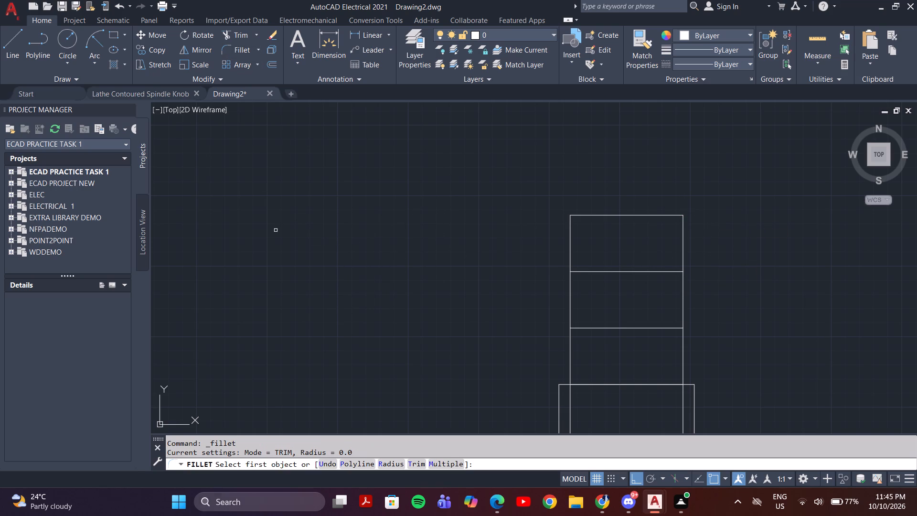
left_click(484, 465)
left_click(445, 460)
left_click(390, 464)
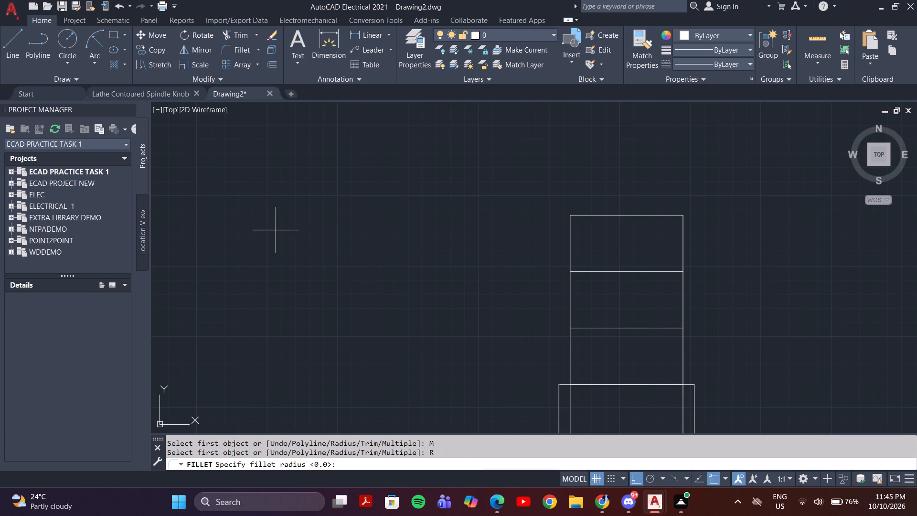
type("20")
key("Return")
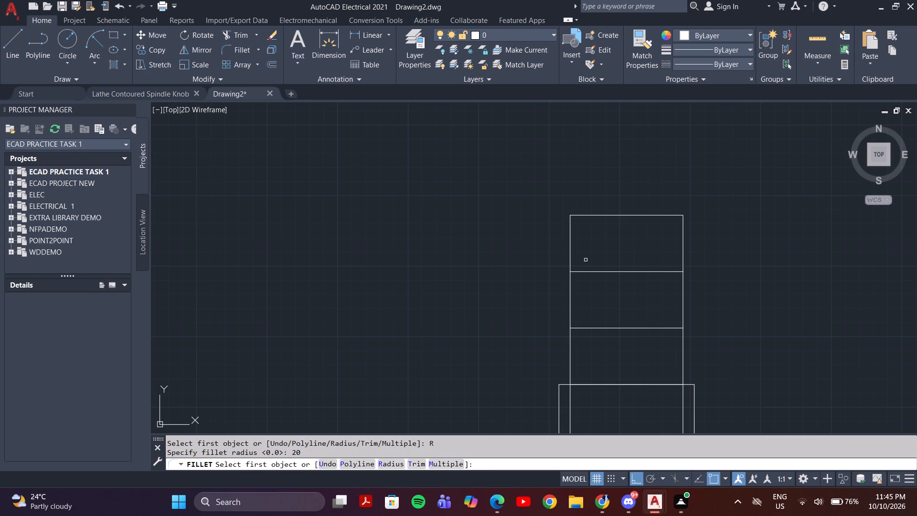
left_click(570, 241)
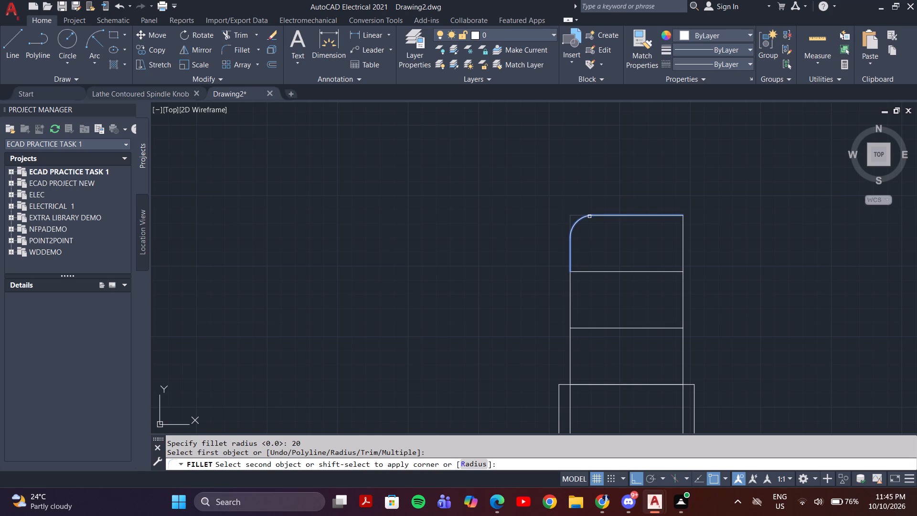
left_click(589, 216)
left_click(664, 217)
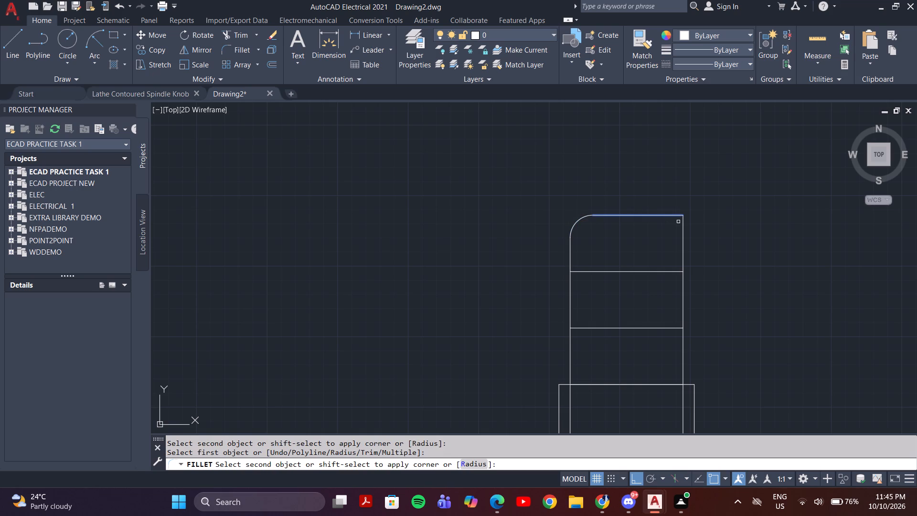
left_click(682, 236)
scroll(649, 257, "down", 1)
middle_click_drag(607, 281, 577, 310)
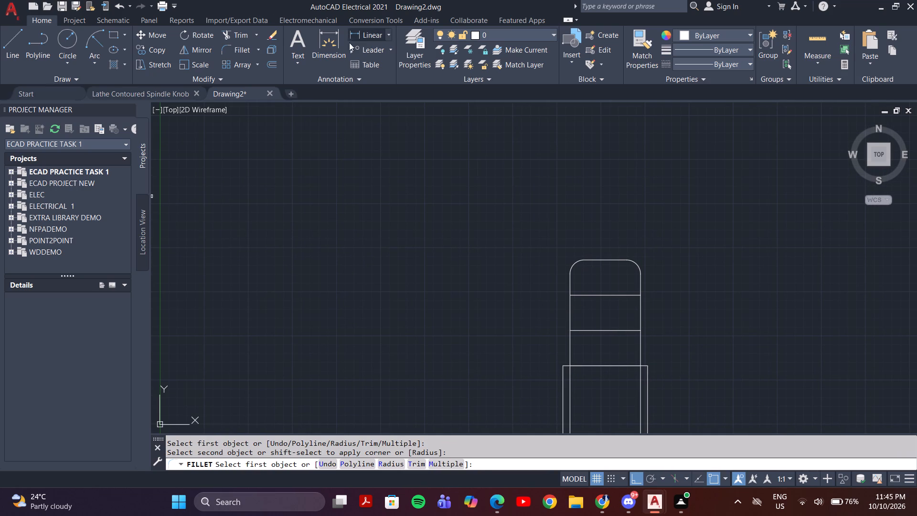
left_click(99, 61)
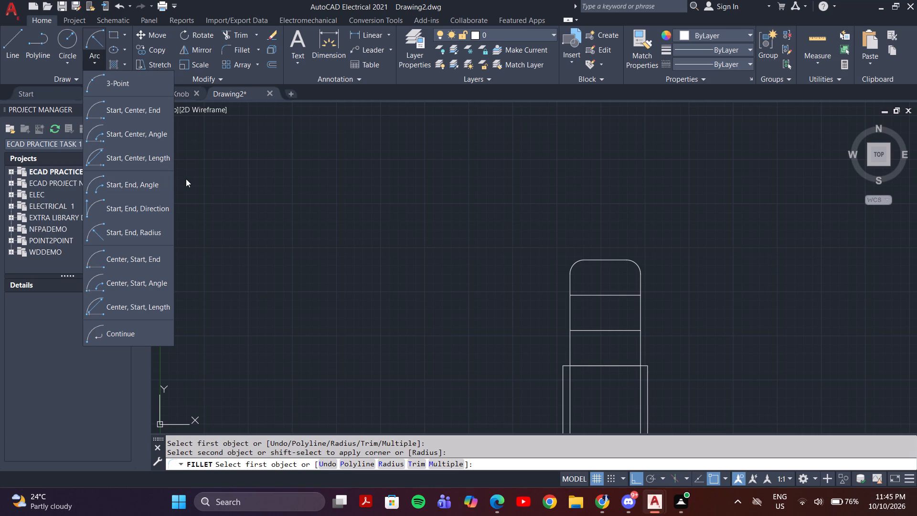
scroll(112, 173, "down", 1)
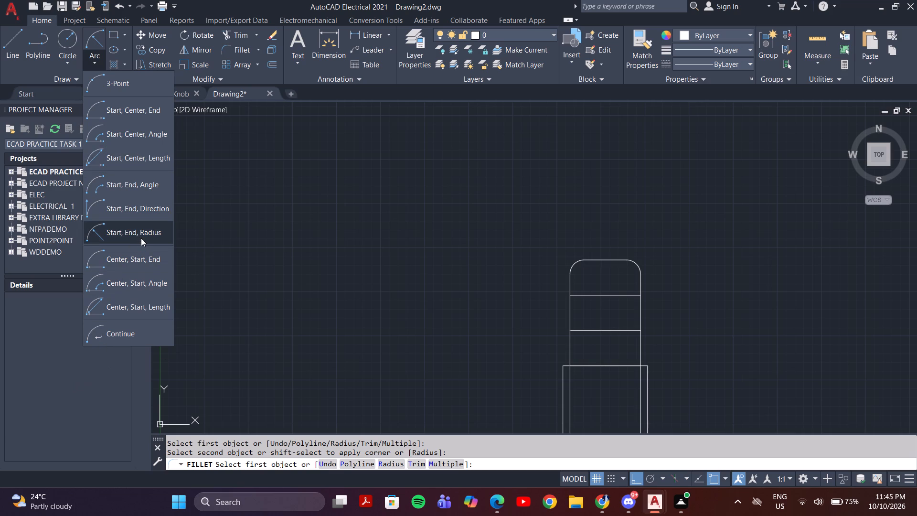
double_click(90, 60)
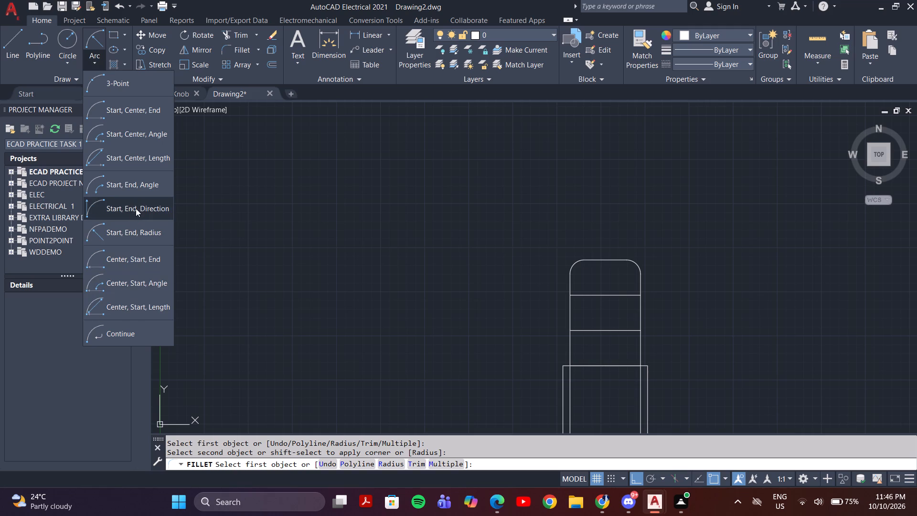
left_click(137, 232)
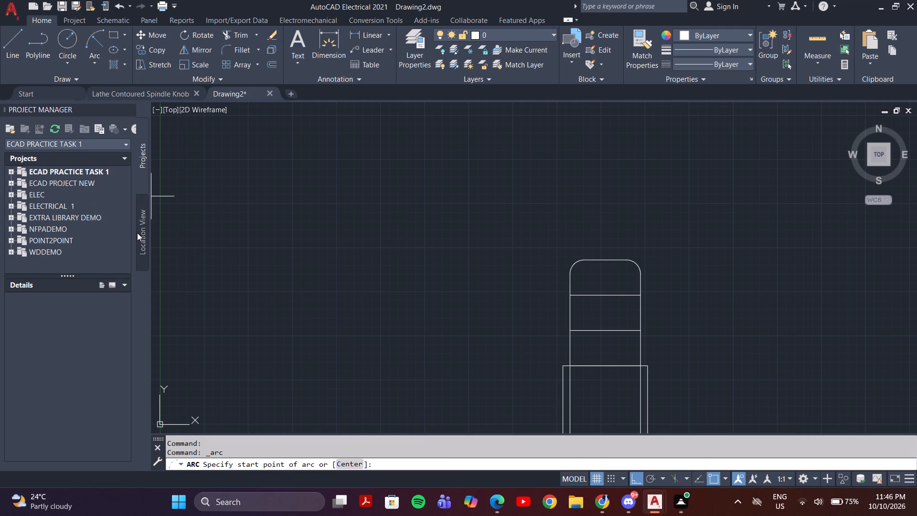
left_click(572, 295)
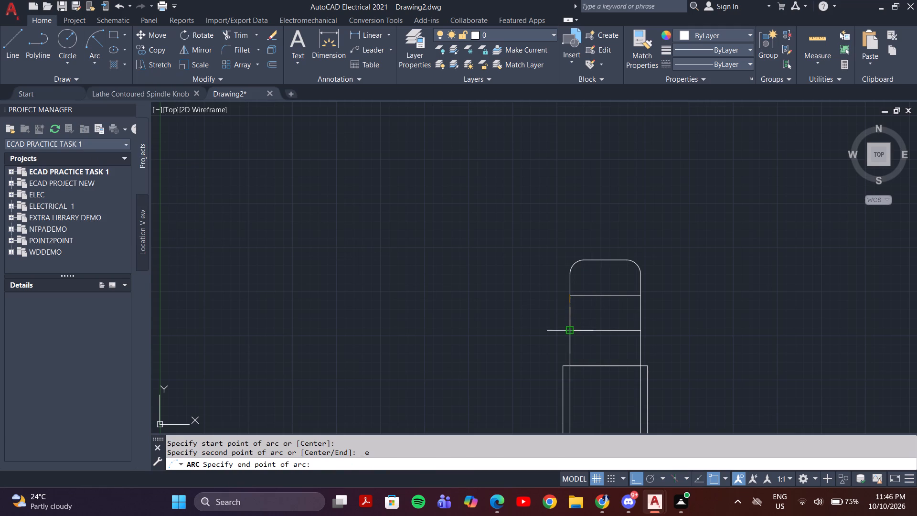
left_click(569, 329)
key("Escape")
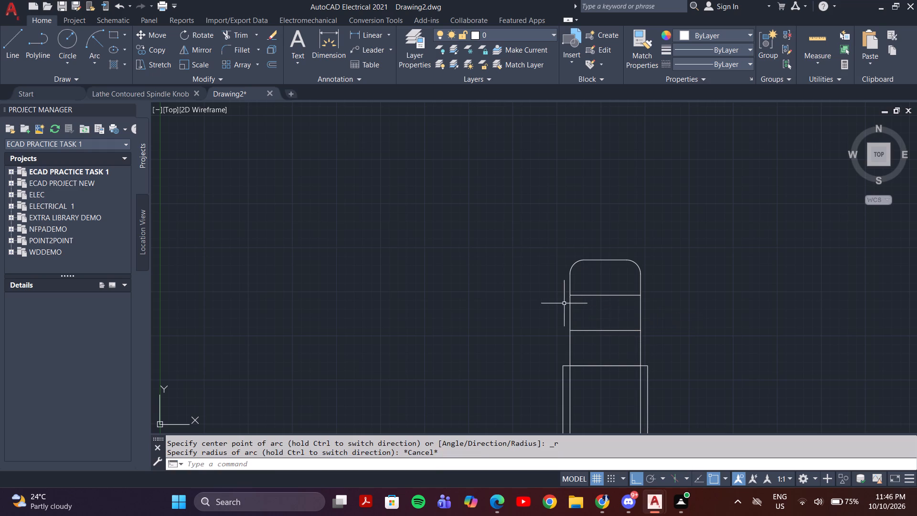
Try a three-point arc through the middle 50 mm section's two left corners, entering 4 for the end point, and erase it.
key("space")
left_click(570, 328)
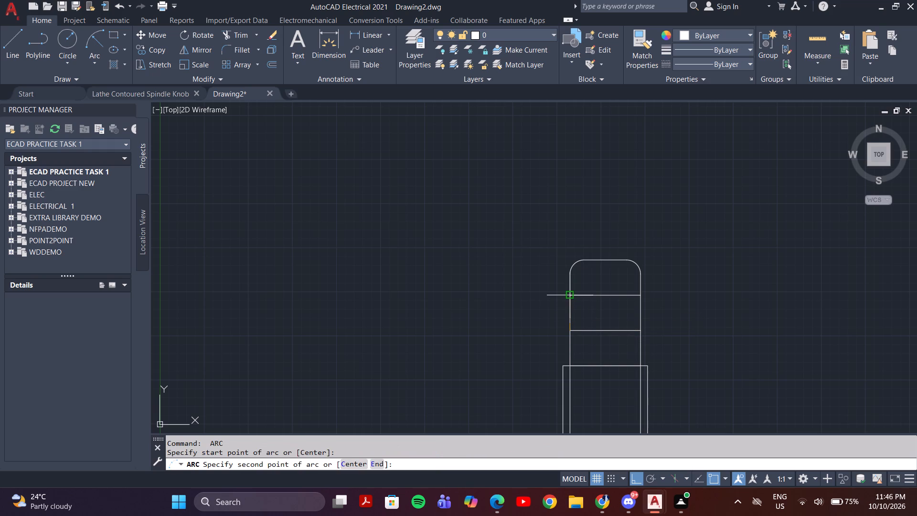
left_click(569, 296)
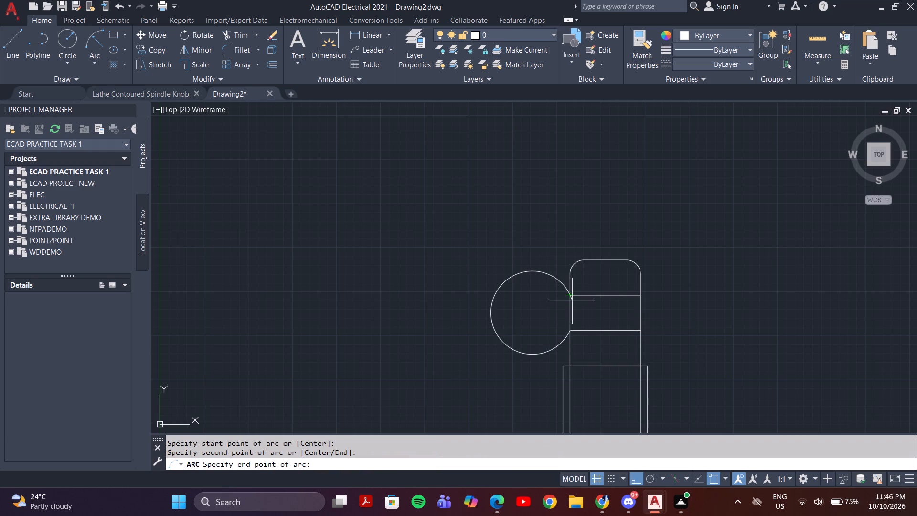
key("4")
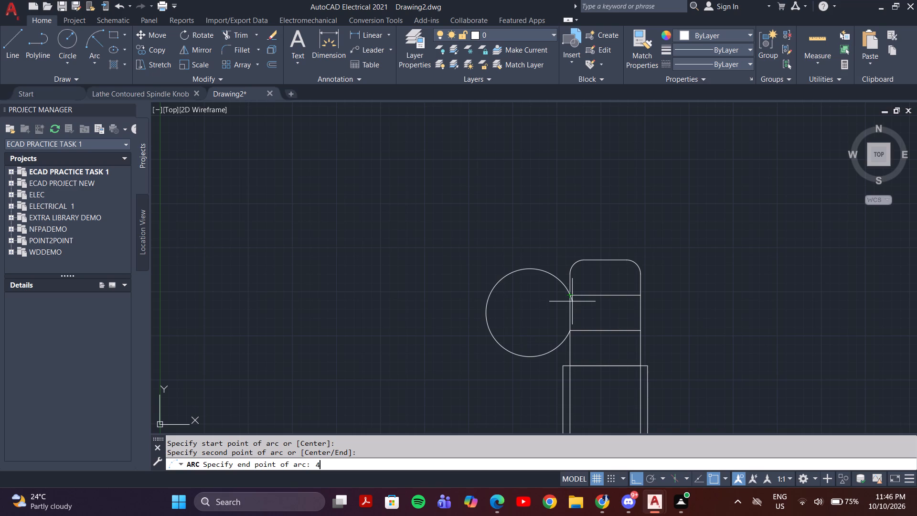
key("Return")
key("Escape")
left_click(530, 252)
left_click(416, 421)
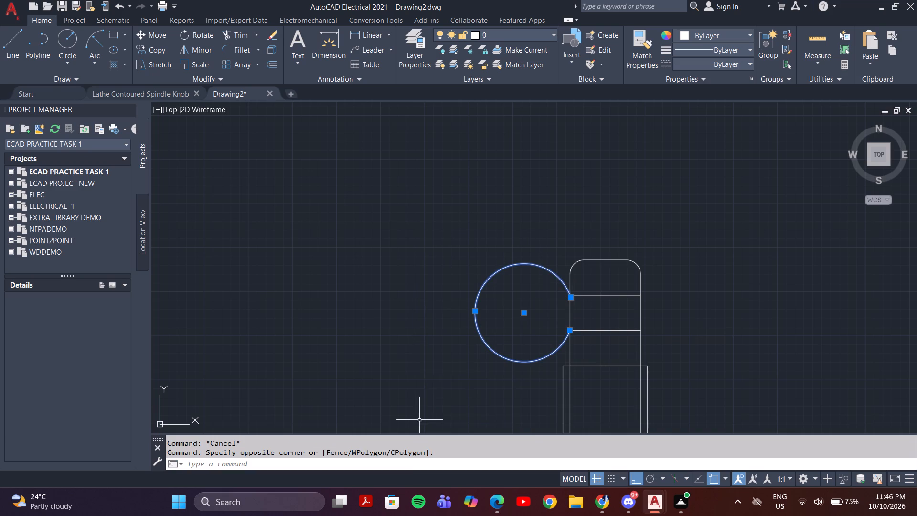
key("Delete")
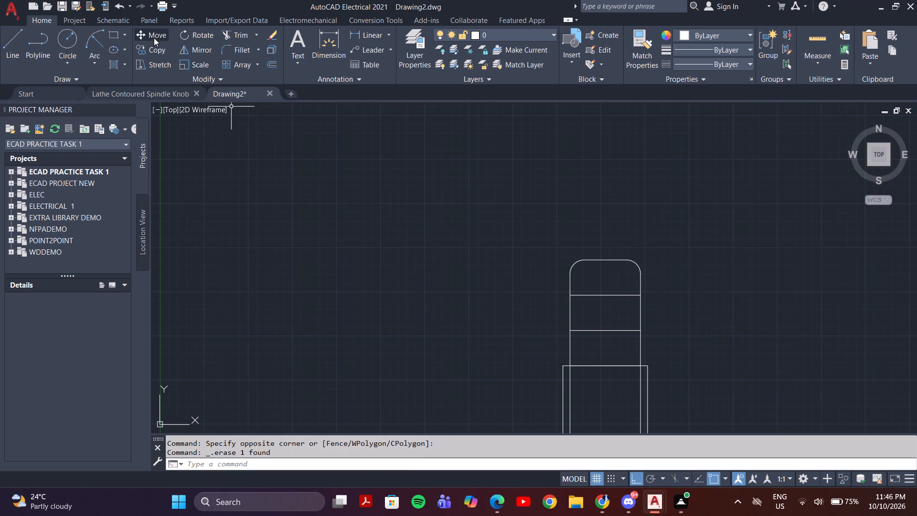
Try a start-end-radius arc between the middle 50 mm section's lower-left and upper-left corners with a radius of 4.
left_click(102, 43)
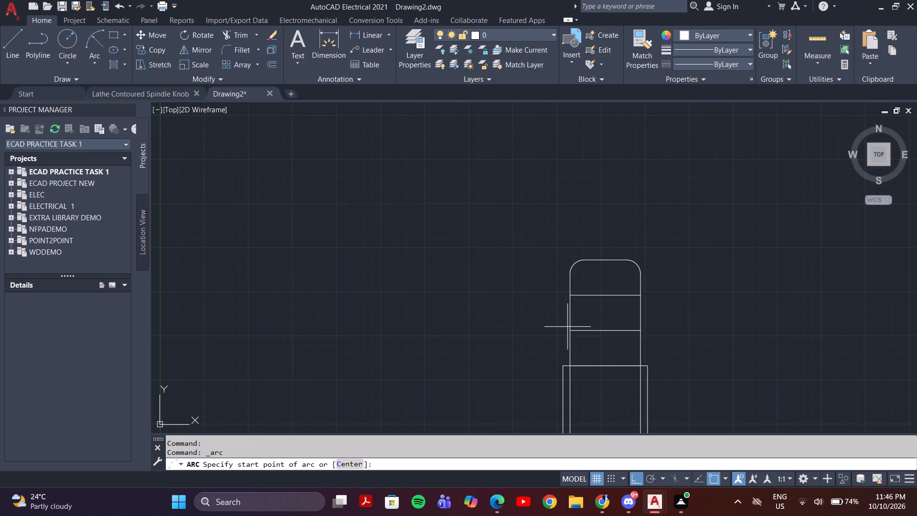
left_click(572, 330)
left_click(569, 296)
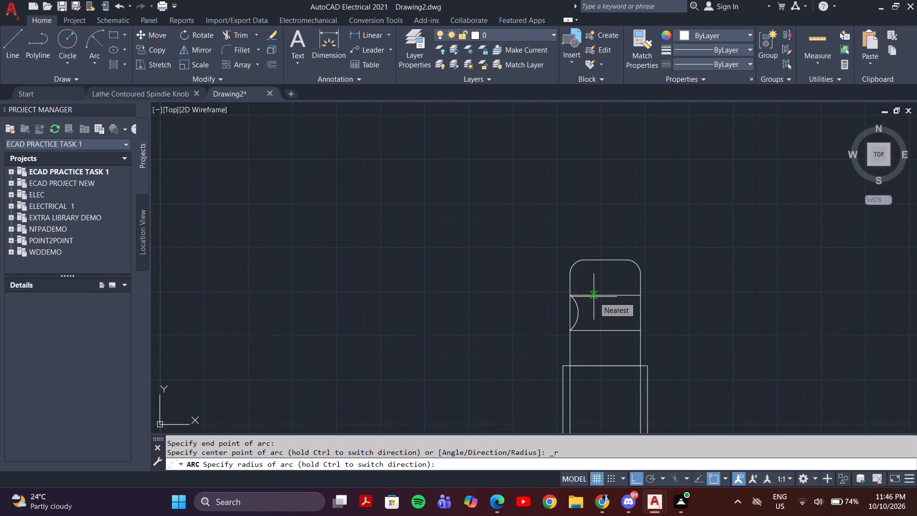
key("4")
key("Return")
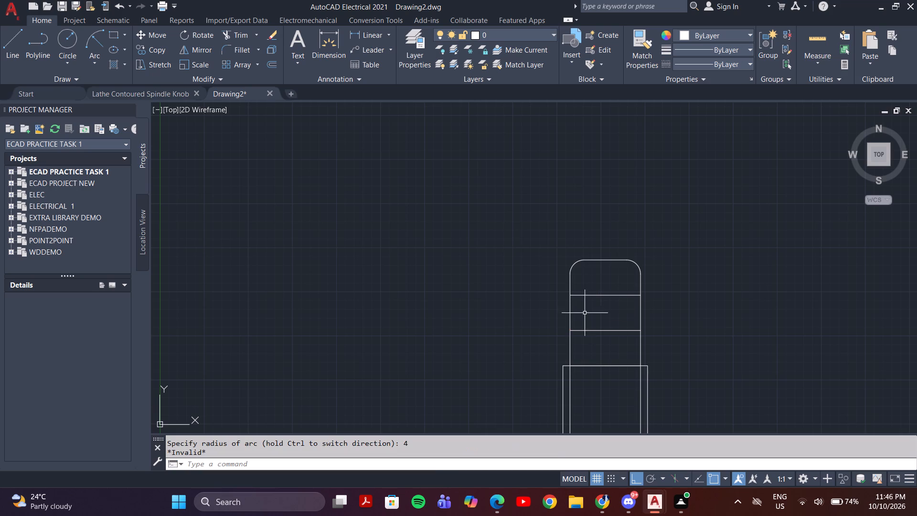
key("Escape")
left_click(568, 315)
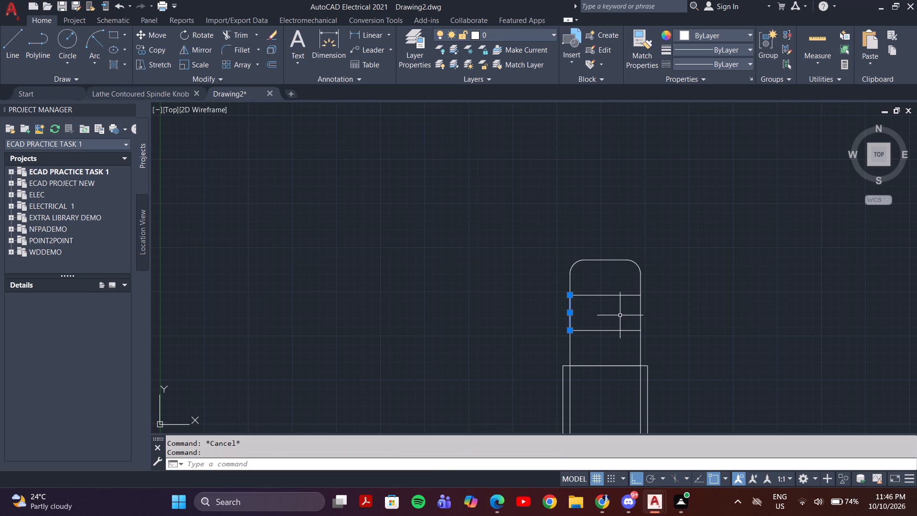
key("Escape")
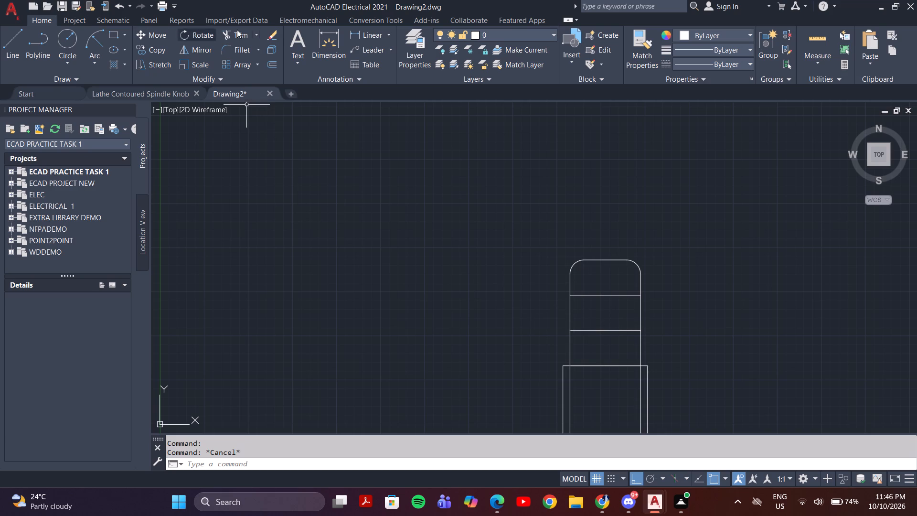
Draw a start-end-radius arc from the middle section's lower-left corner to its upper-left corner, bulging inward, with the radius picked freehand.
left_click(98, 43)
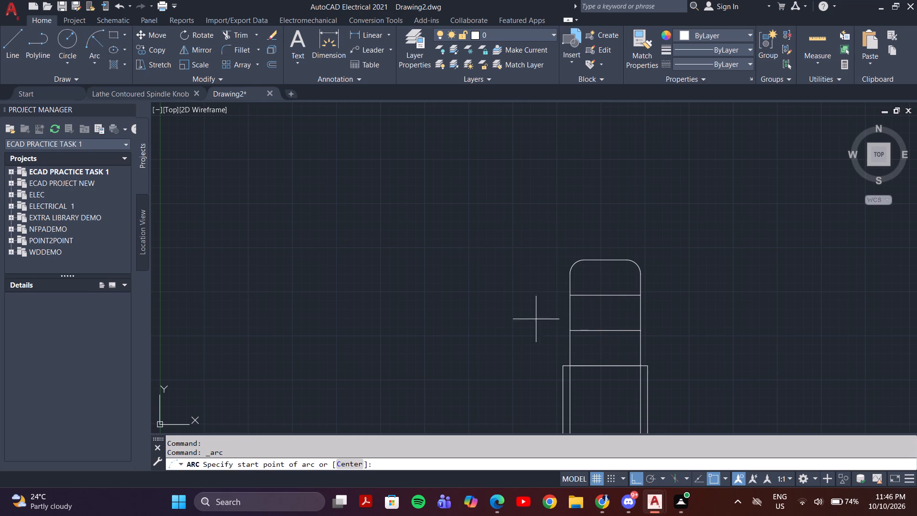
left_click(570, 330)
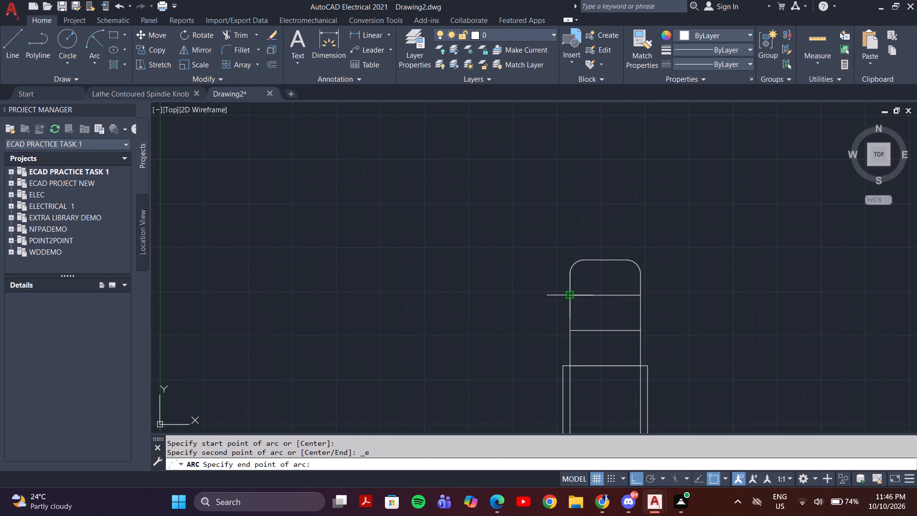
left_click(569, 297)
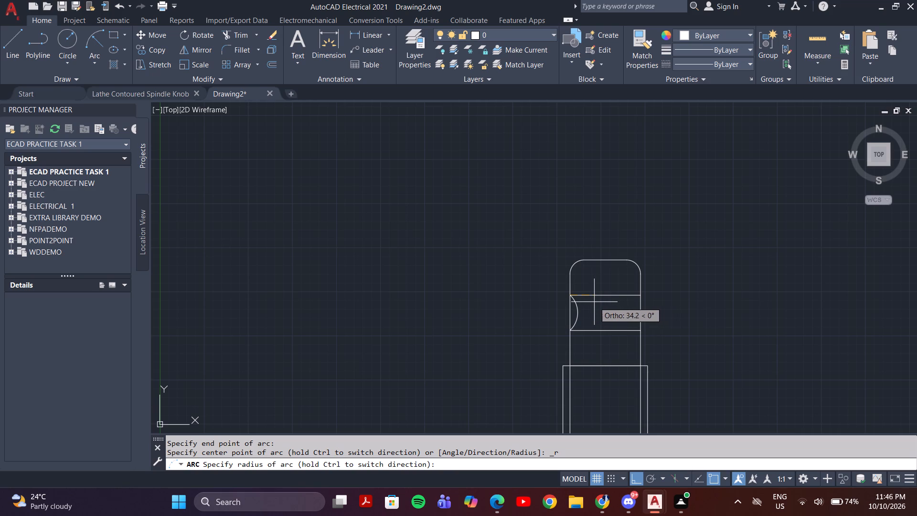
left_click(592, 302)
key("space")
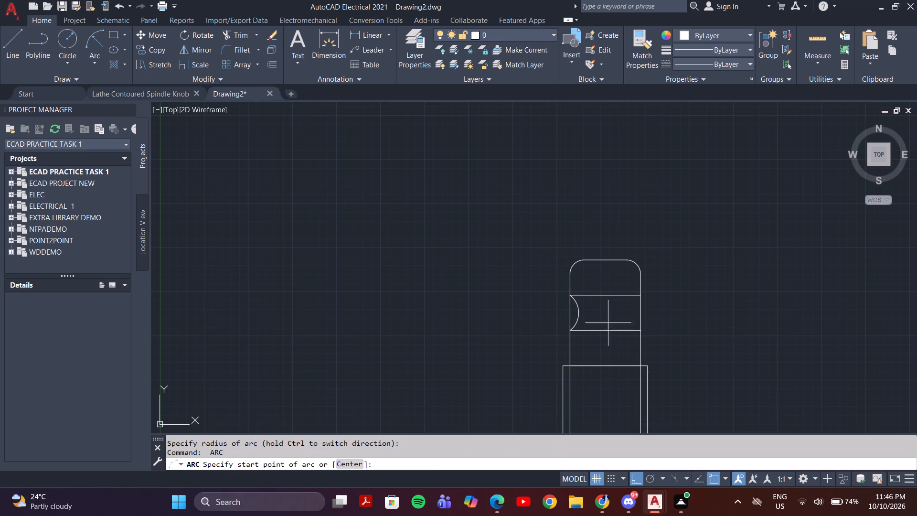
key("Escape")
Mirror the inward-bulging arc on the middle section's left side.
left_click(576, 312)
left_click(583, 316)
left_click(578, 315)
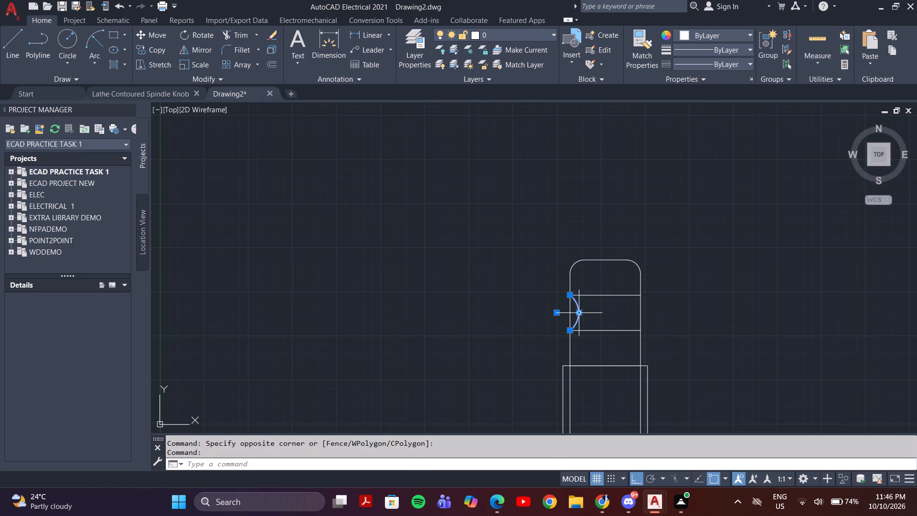
type("mi")
key("Return")
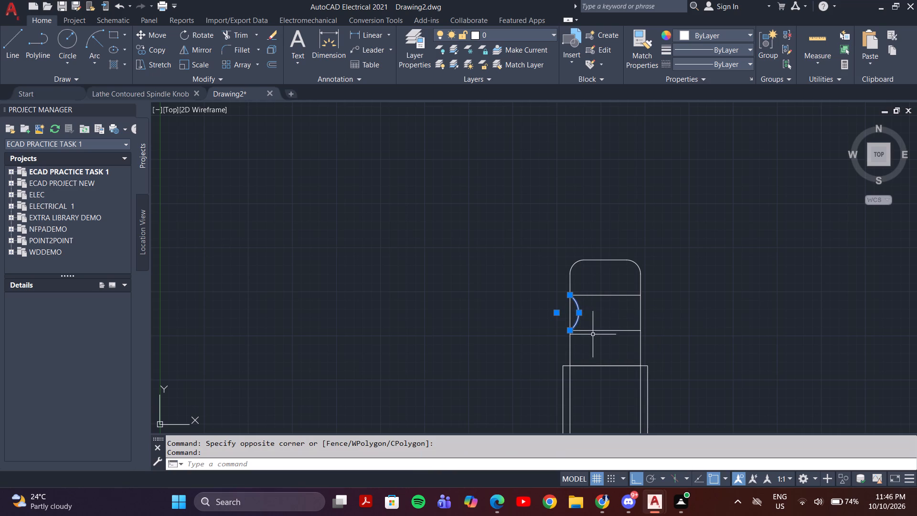
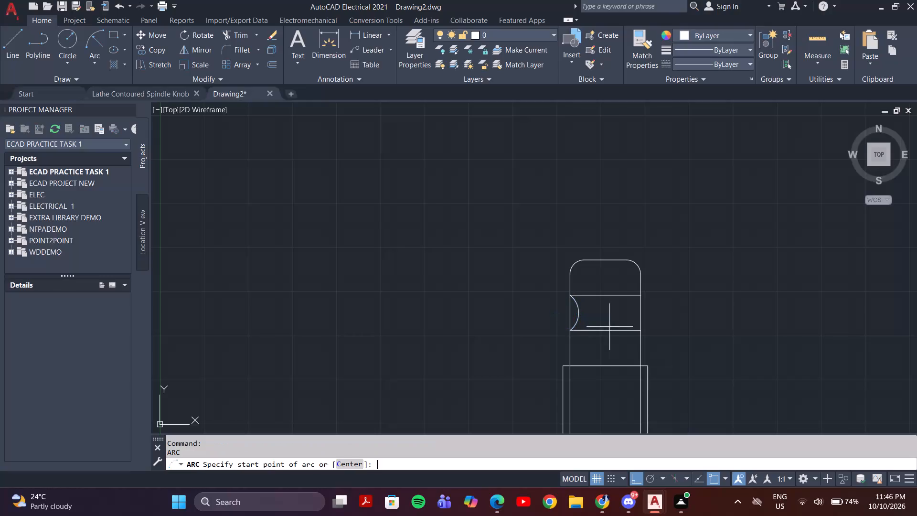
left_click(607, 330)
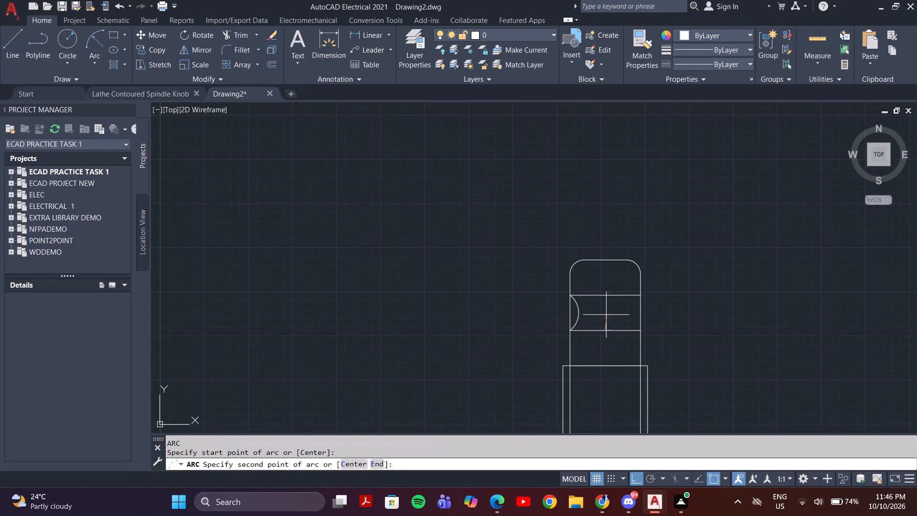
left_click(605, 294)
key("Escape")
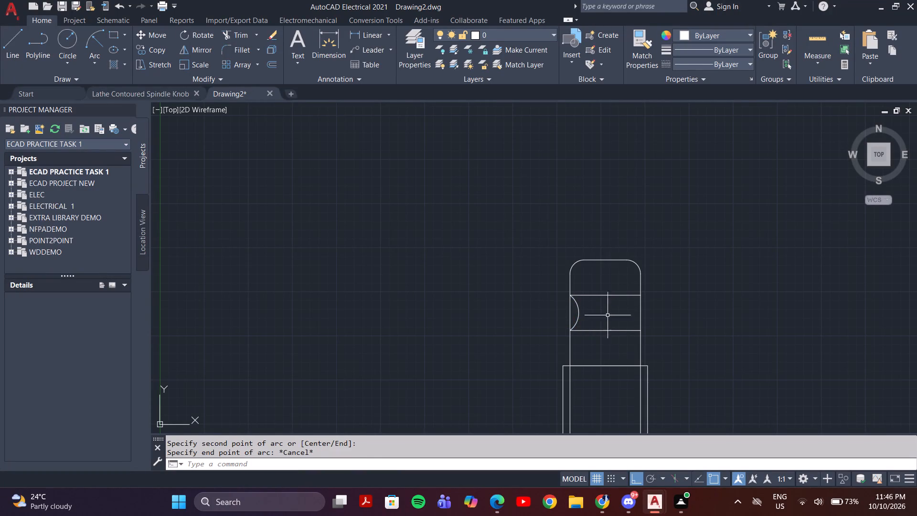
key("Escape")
Mirror the middle section's left arc to its right side about the vertical line through the section's edge midpoints, keeping the source arc.
middle_click_drag(579, 312, 546, 318)
scroll(549, 319, "up", 5)
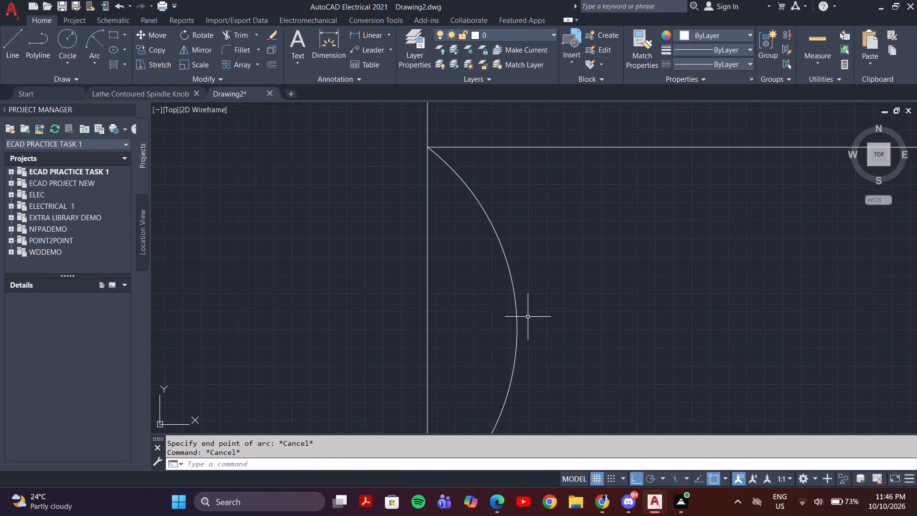
left_click(518, 317)
key("m")
type("ui")
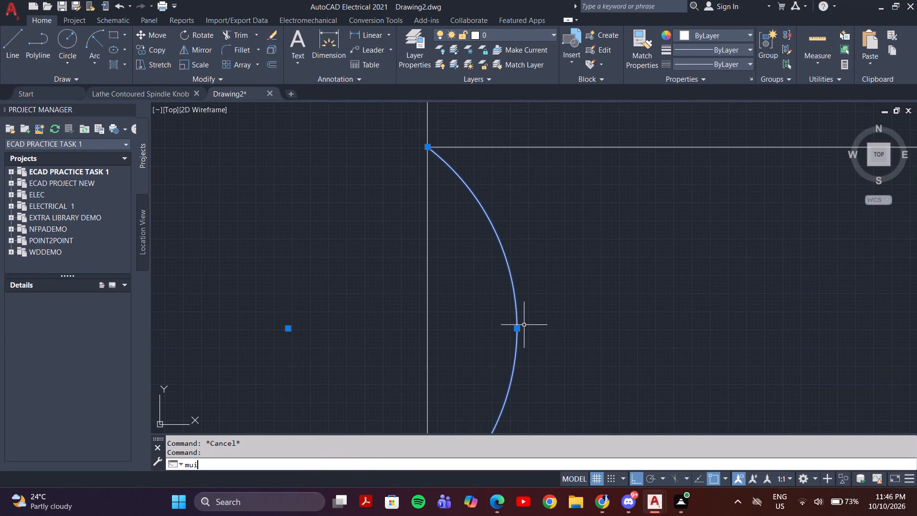
key("BackSpace")
key("BackSpace")
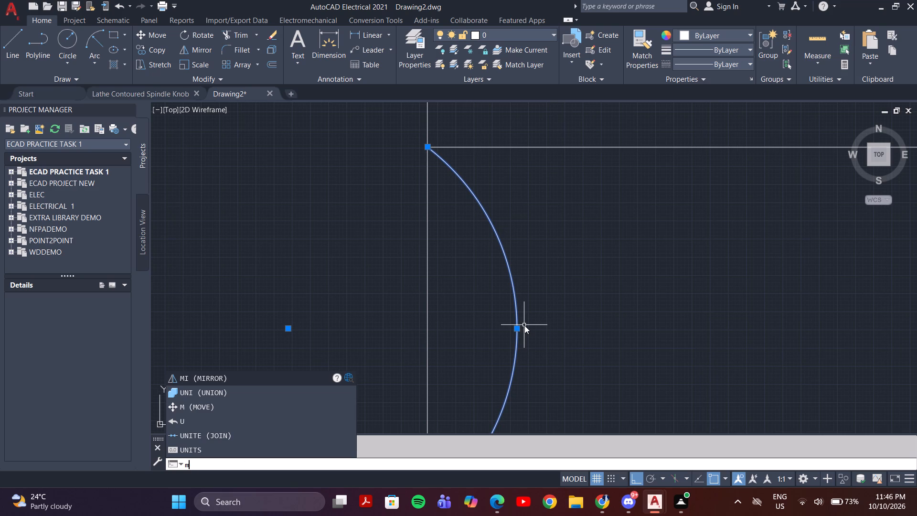
key("i")
key("Return")
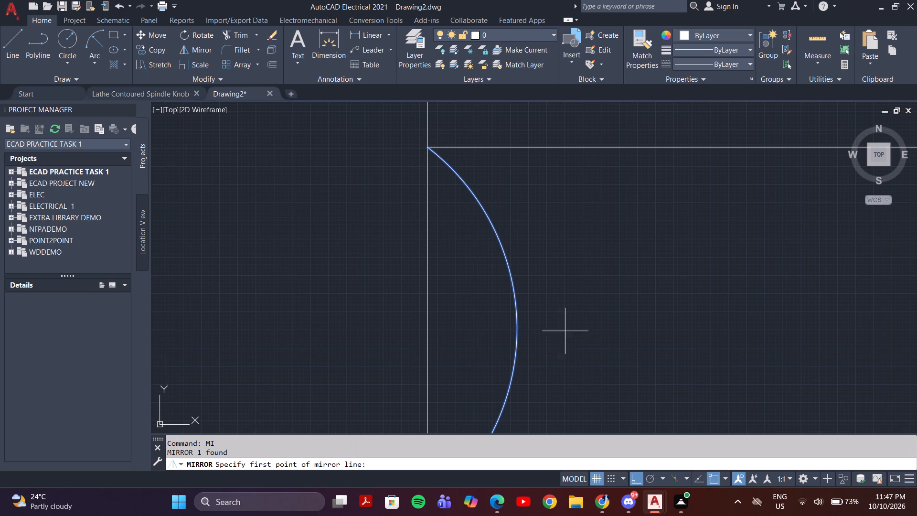
scroll(618, 332, "down", 3)
middle_click_drag(653, 333, 544, 346)
scroll(551, 373, "up", 3)
scroll(561, 379, "down", 3)
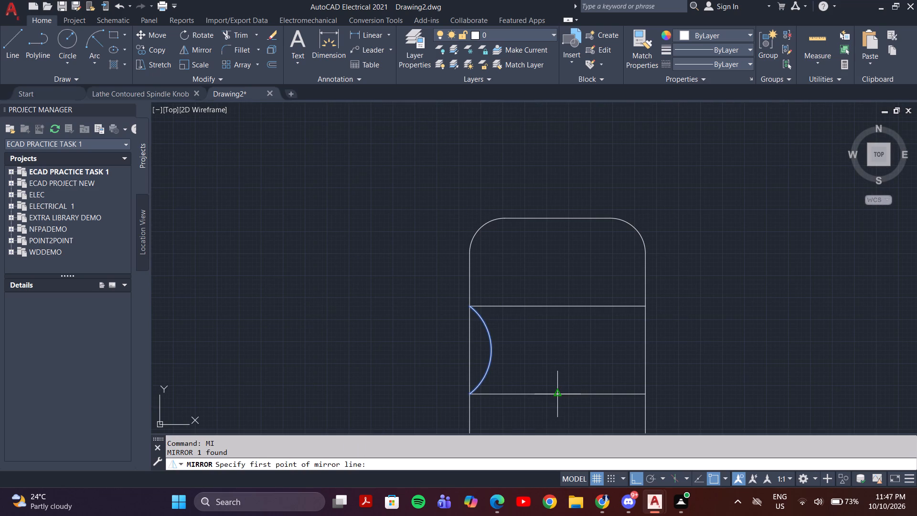
left_click(556, 394)
left_click(556, 308)
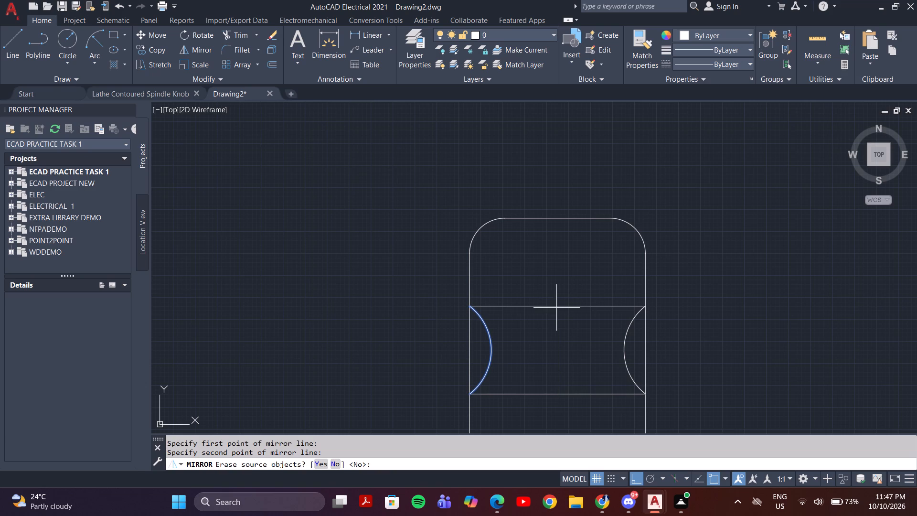
key("Return")
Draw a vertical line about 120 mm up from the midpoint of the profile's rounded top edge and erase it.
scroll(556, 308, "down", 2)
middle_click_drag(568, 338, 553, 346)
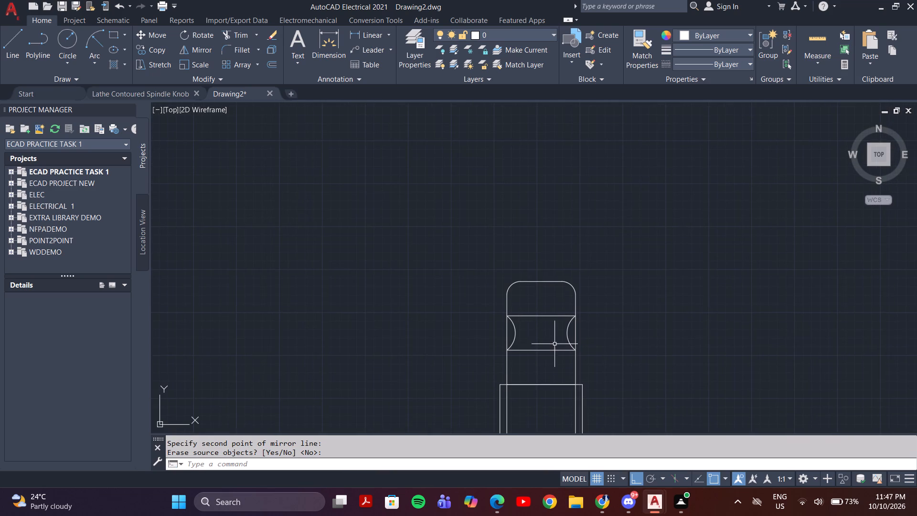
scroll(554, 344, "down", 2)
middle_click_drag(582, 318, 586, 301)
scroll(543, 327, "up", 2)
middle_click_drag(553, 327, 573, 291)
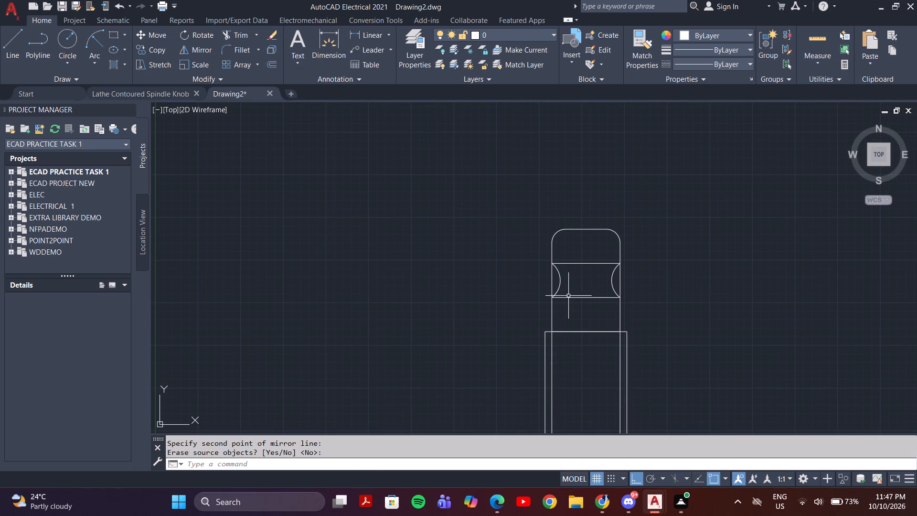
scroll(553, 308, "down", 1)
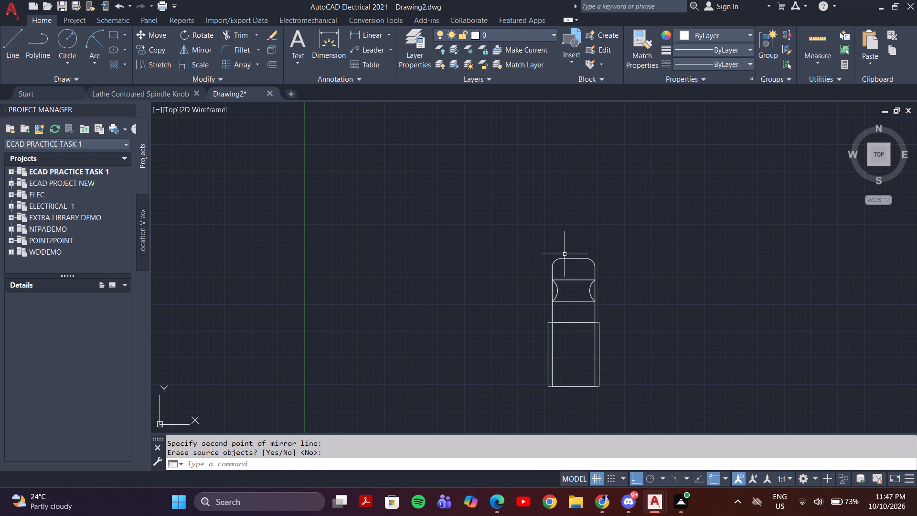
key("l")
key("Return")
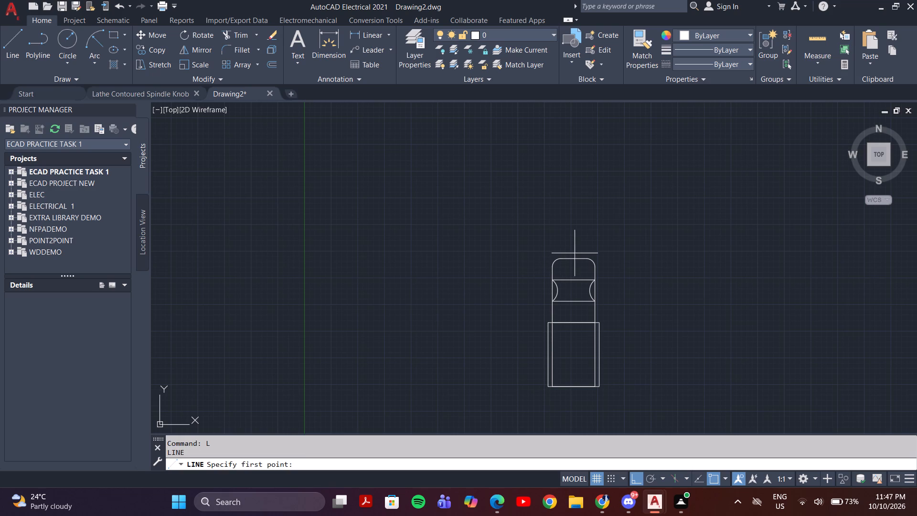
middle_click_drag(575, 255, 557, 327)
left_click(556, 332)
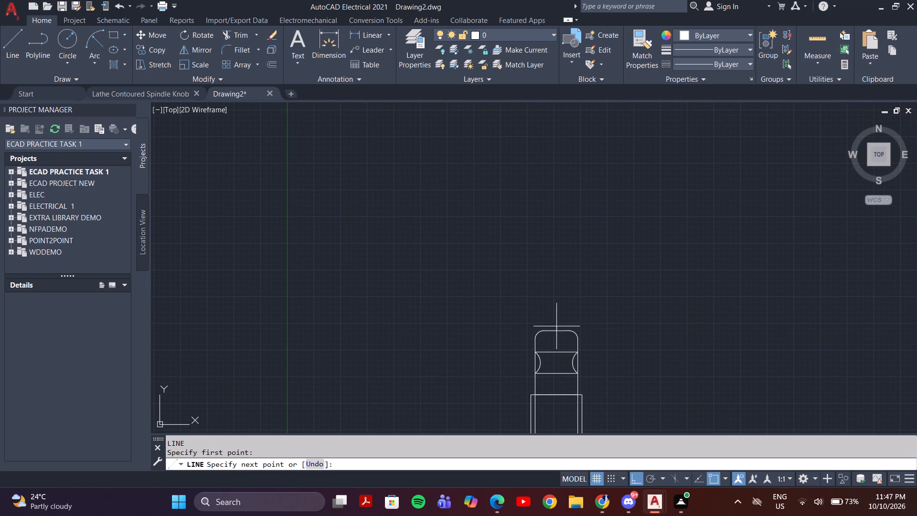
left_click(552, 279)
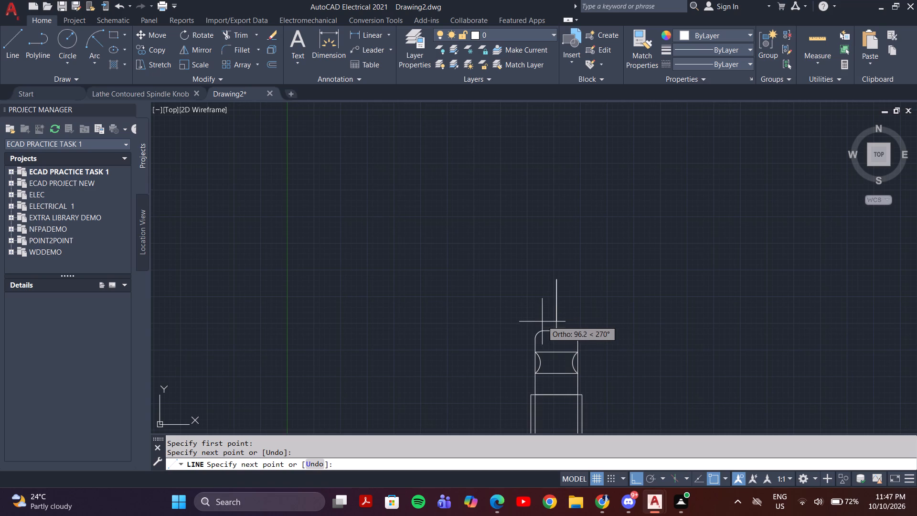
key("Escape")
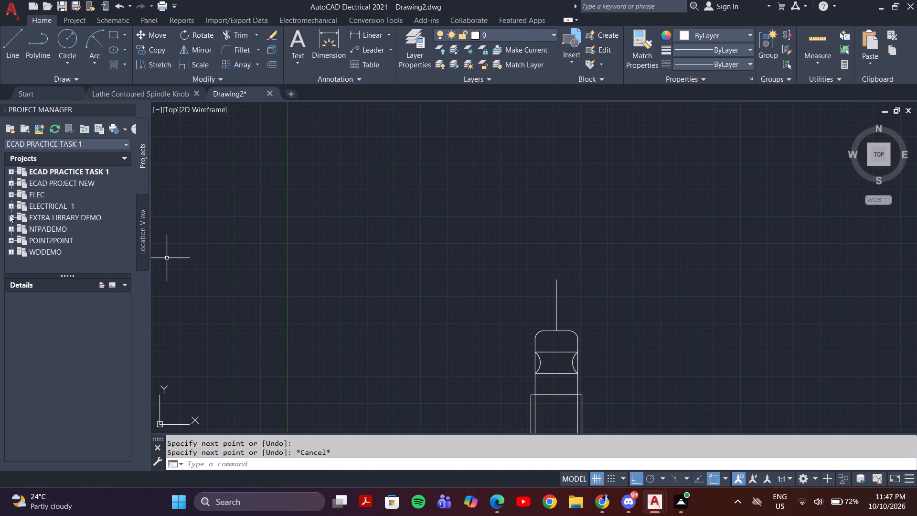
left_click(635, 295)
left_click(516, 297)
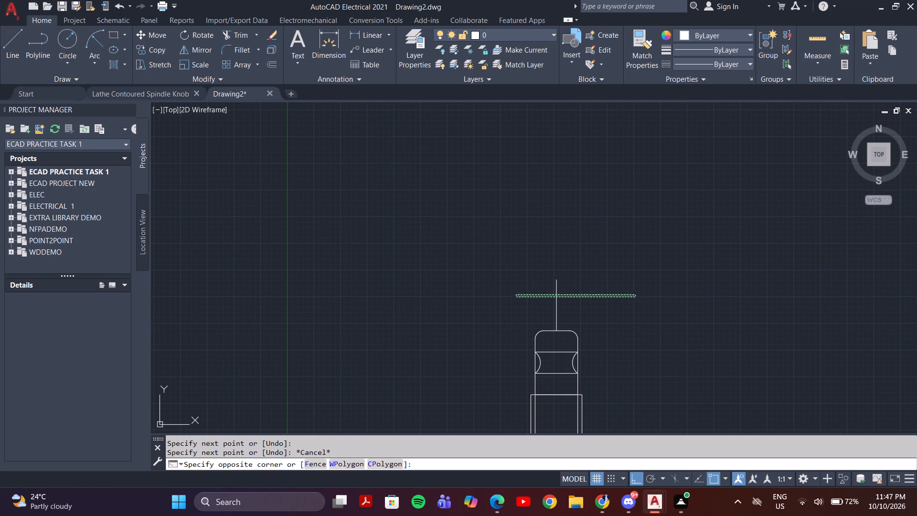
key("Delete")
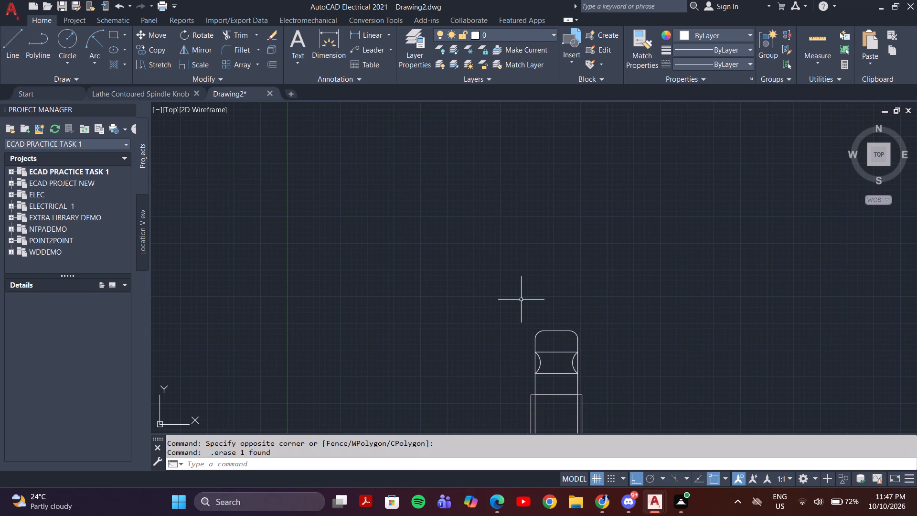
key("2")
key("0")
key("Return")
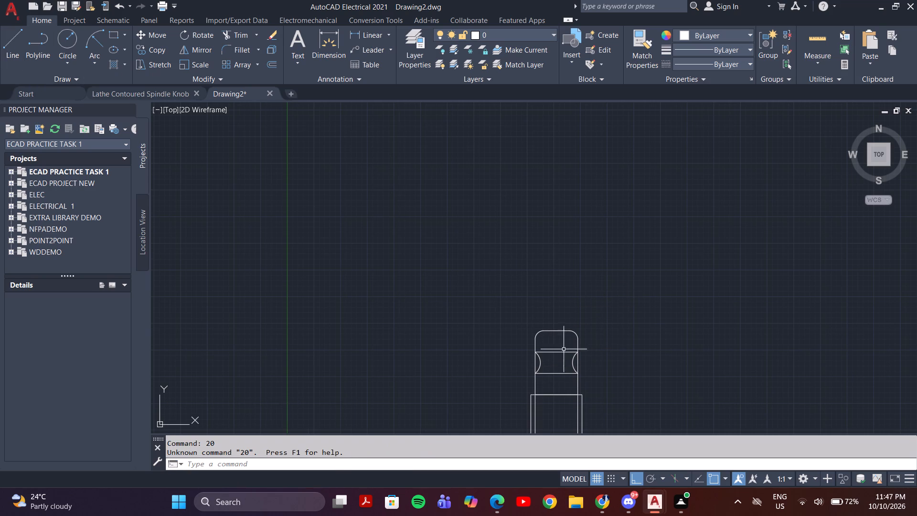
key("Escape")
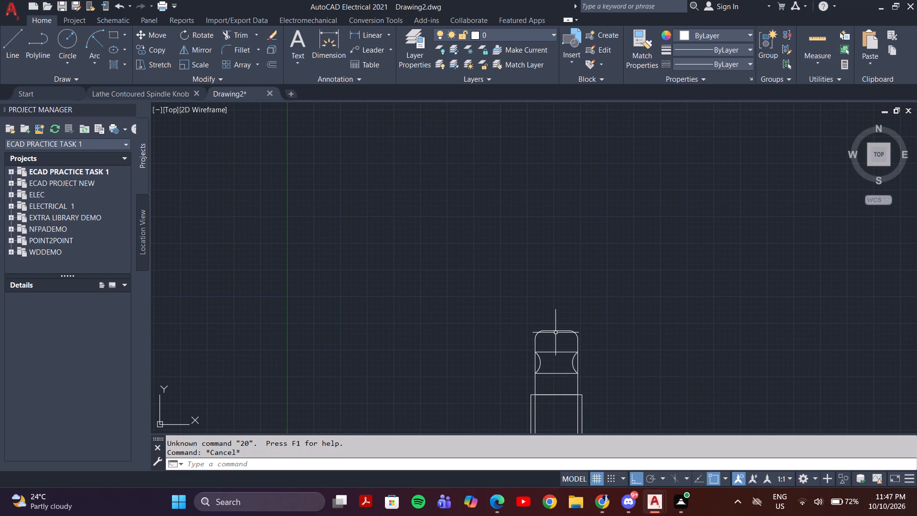
Draw a 20 mm vertical line up from the top edge's midpoint, continuing freehand rightward and down past the top edge.
key("l")
key("Return")
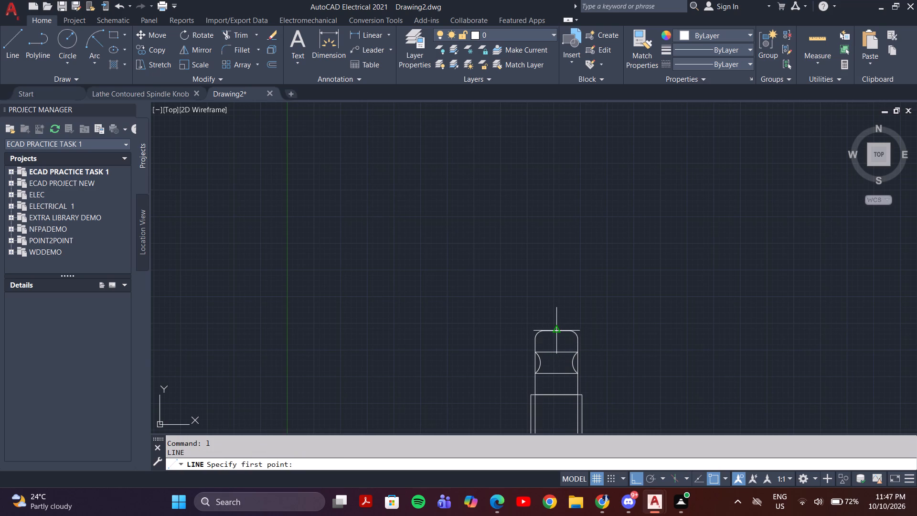
left_click(556, 333)
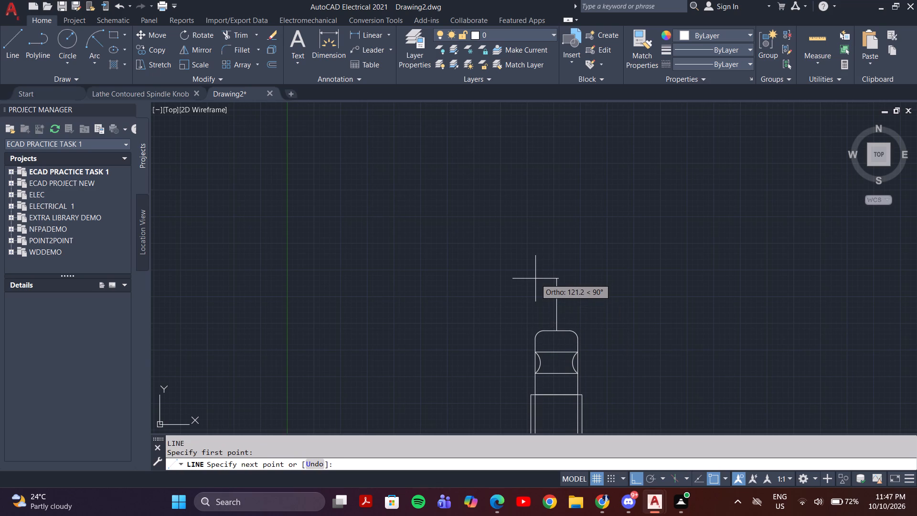
key("2")
key("0")
key("Return")
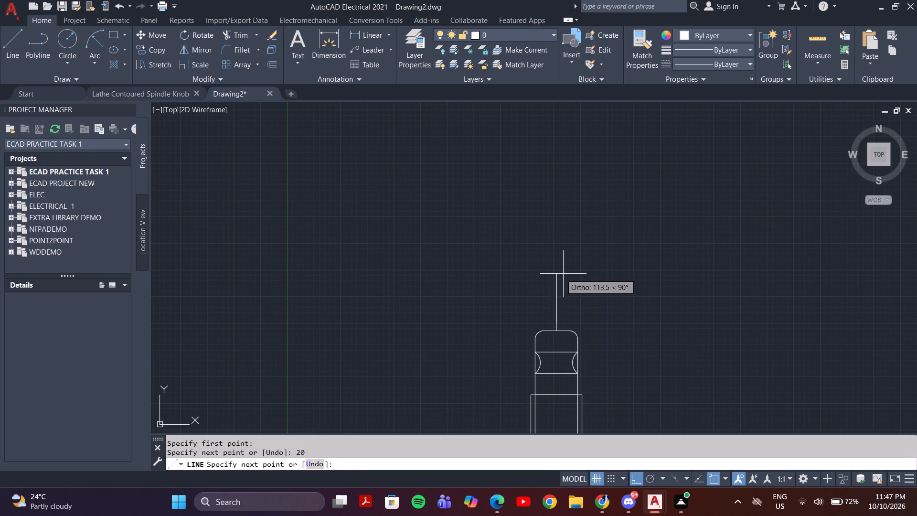
scroll(566, 317, "up", 4)
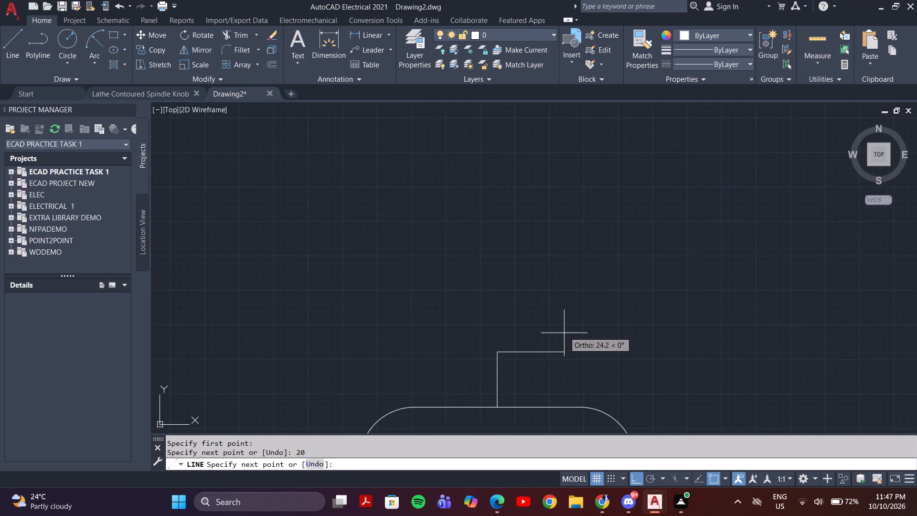
middle_click_drag(563, 338, 586, 253)
scroll(586, 253, "up", 1)
left_click(580, 273)
left_click(581, 407)
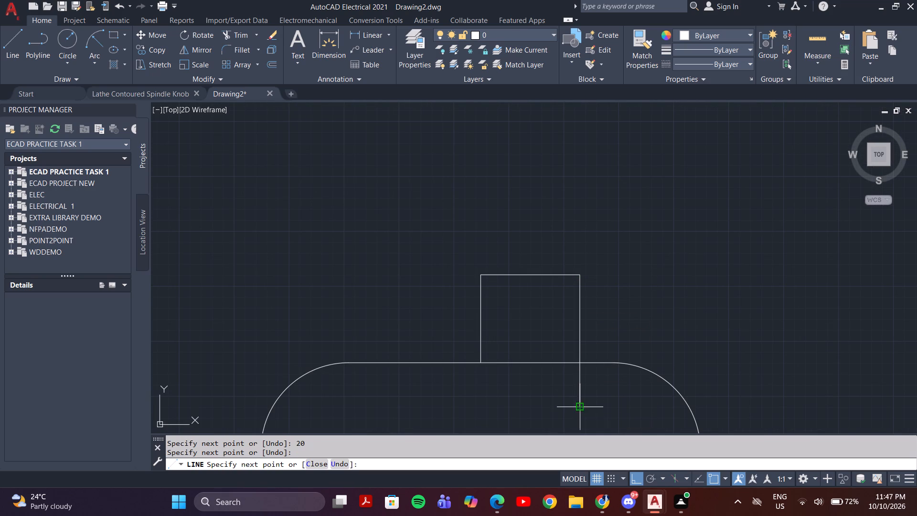
key("space")
Mirror the neck's top and right side lines about the 20 mm vertical centre line, keeping the source lines.
left_click(601, 312)
left_click(553, 265)
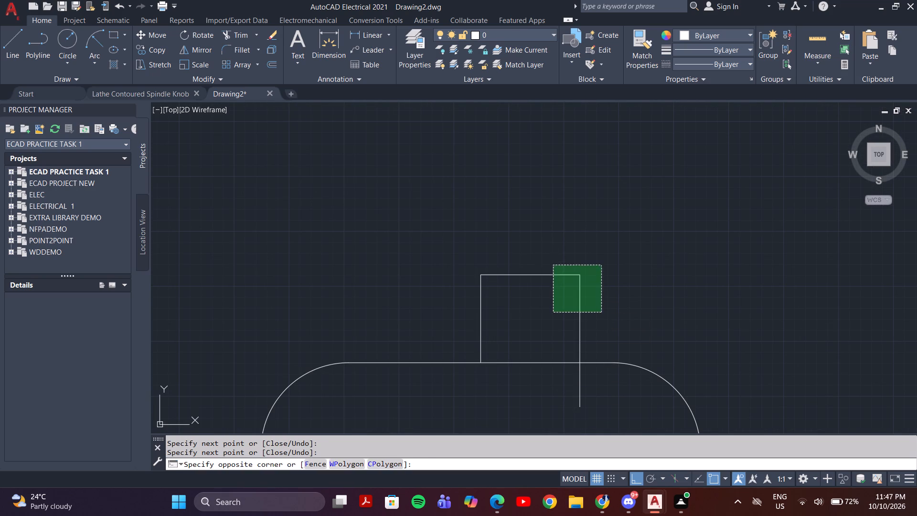
type("mi")
key("Return")
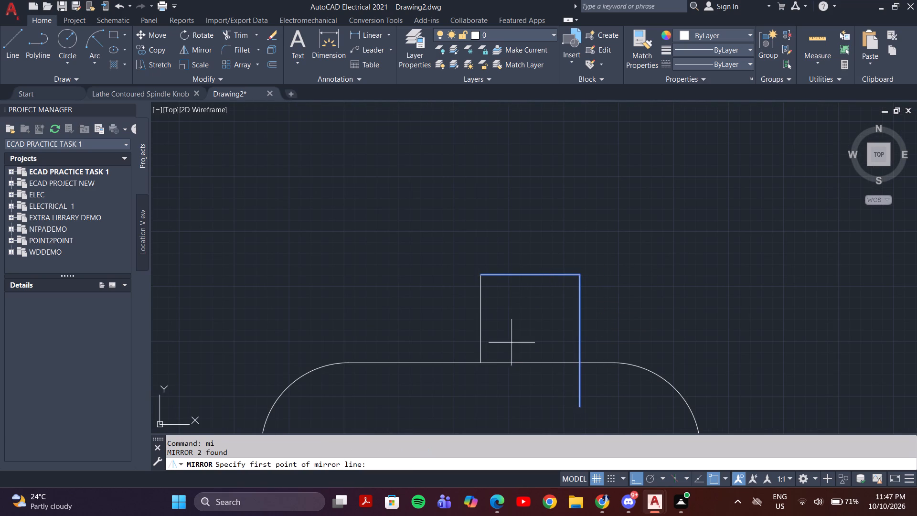
left_click(480, 362)
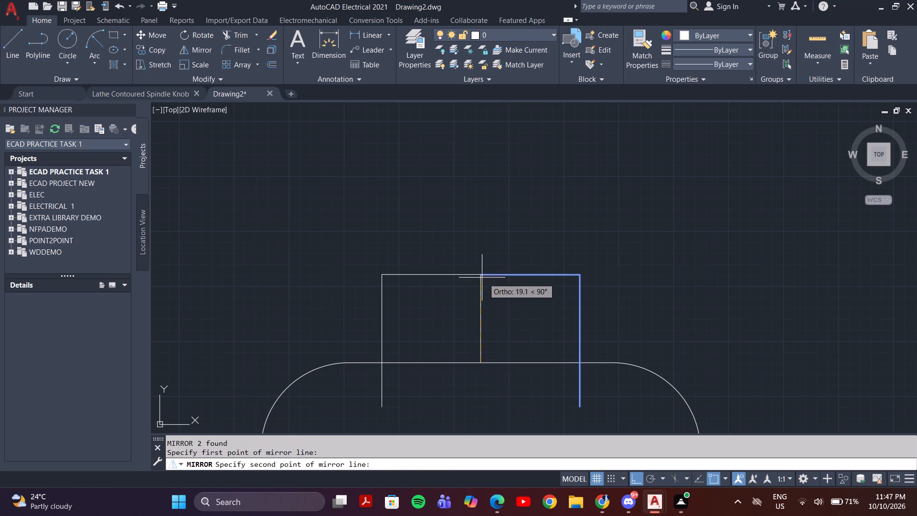
left_click(480, 277)
key("Return")
scroll(499, 284, "down", 3)
middle_click(498, 315)
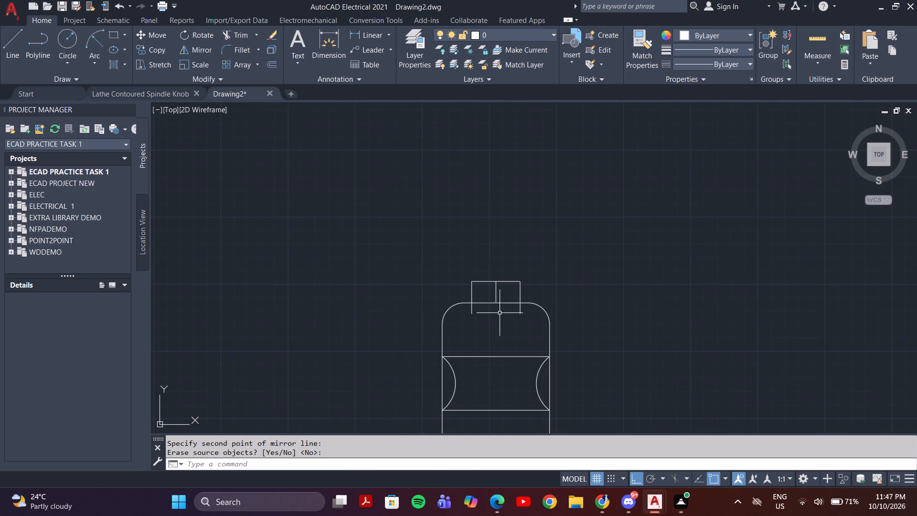
Trim the neck side lines below the rounded top edge and remove the neck's vertical centre line.
type("tr")
key("Return")
scroll(482, 321, "up", 2)
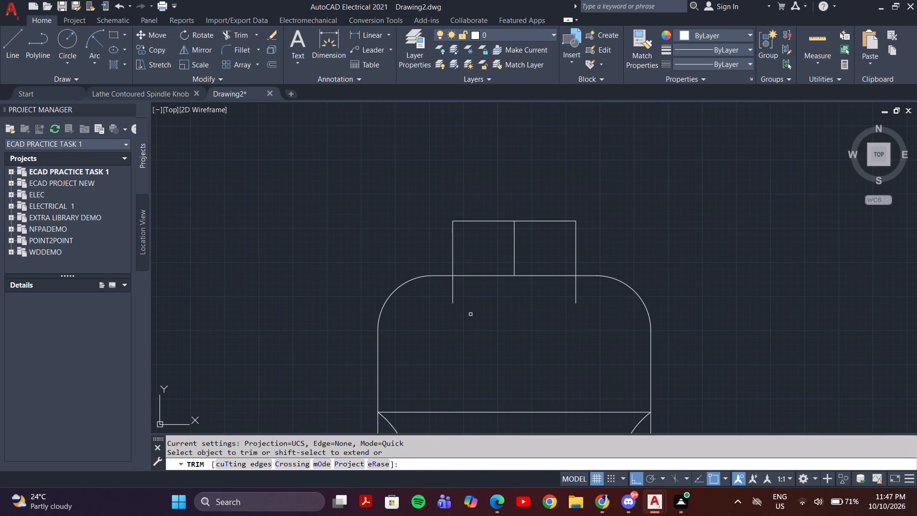
left_click_drag(440, 301, 592, 301)
left_click_drag(533, 256, 526, 255)
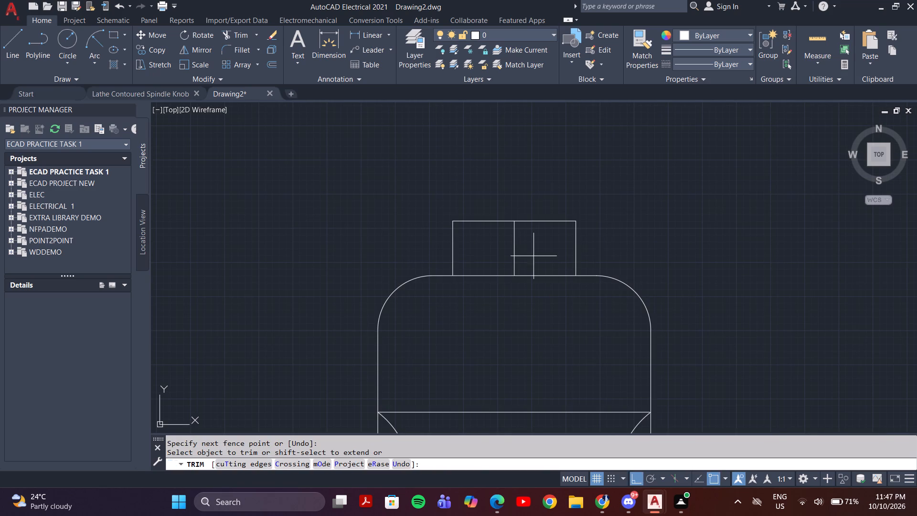
left_click_drag(526, 255, 500, 253)
Trim the straight vertical side lines spanning the left and right arcs of the middle section.
scroll(509, 253, "down", 4)
scroll(497, 306, "up", 4)
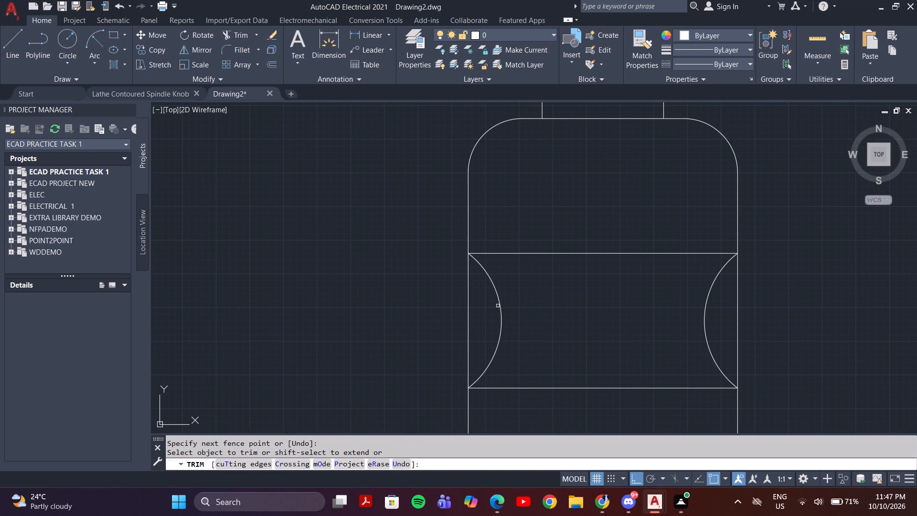
left_click_drag(498, 306, 458, 327)
left_click_drag(716, 311, 744, 317)
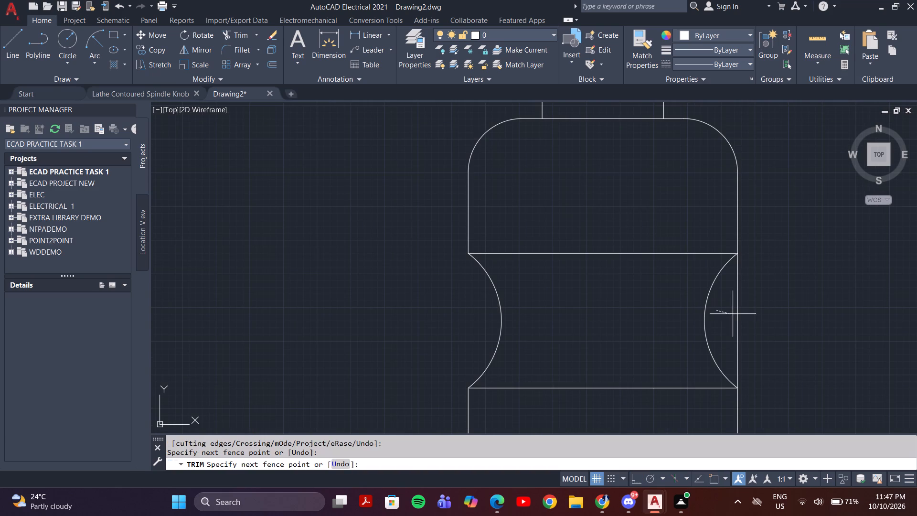
left_click_drag(744, 317, 786, 332)
scroll(775, 323, "down", 3)
middle_click_drag(749, 329, 655, 298)
scroll(609, 339, "up", 3)
scroll(609, 336, "down", 5)
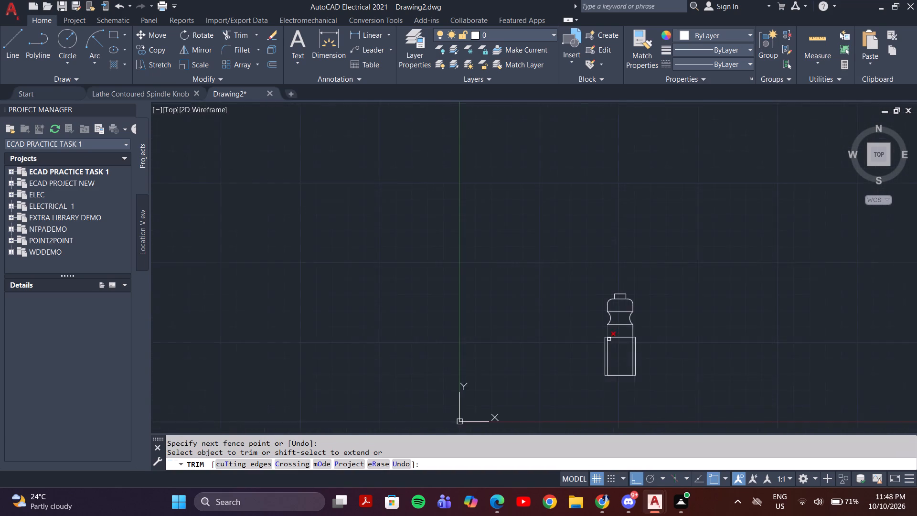
middle_click_drag(612, 341, 607, 301)
scroll(597, 304, "up", 5)
key("Escape")
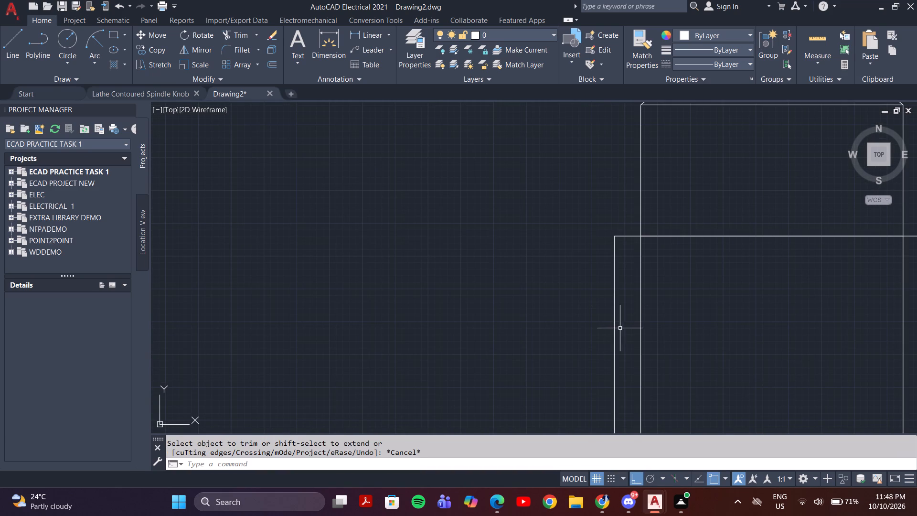
Offset the base's left and right outer side lines outward by 20 mm.
left_click(614, 327)
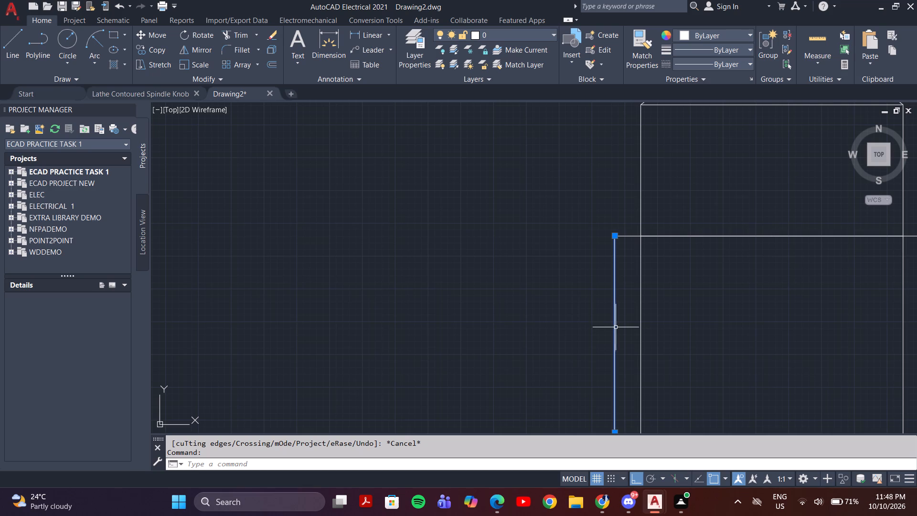
key("o")
key("Return")
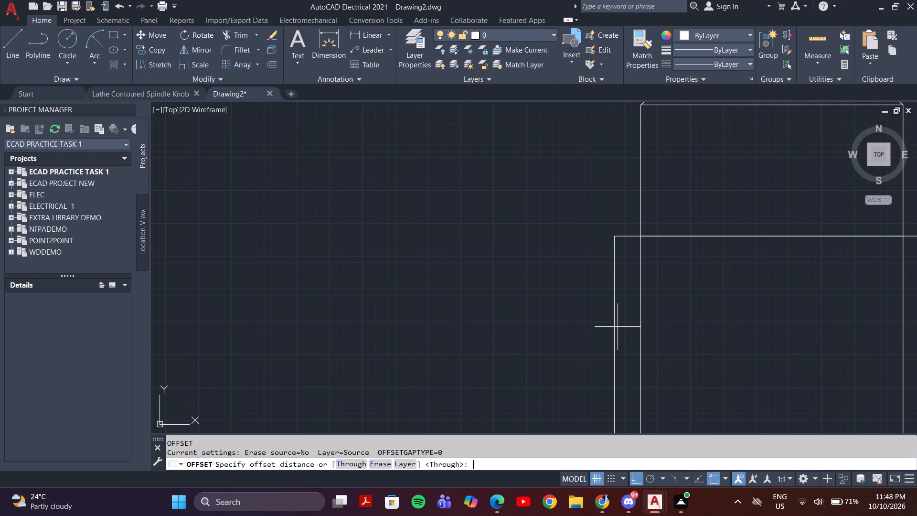
left_click(512, 464)
key("2")
key("0")
key("Return")
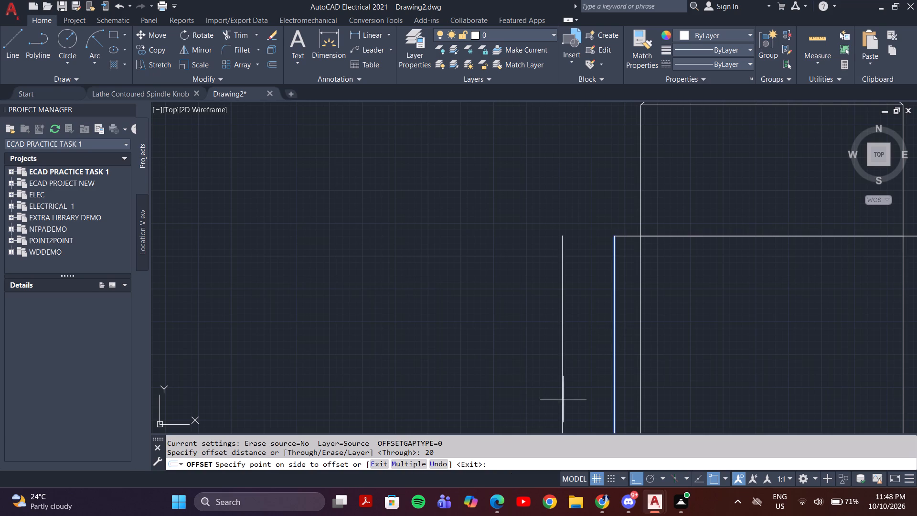
left_click(587, 321)
scroll(691, 320, "down", 2)
middle_click_drag(707, 322, 605, 333)
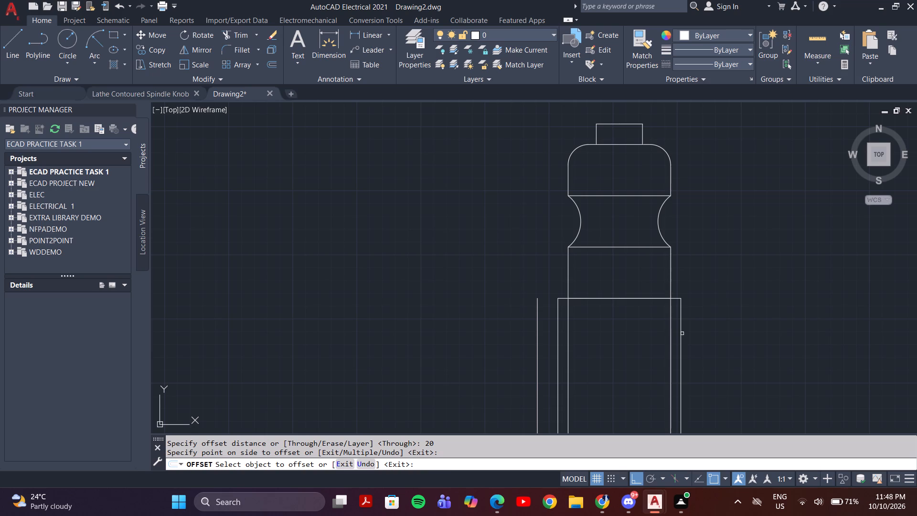
left_click(682, 333)
left_click(706, 333)
key("Escape")
Draw a horizontal line from the base's upper right corner outward, ending just past the right offset line.
key("l")
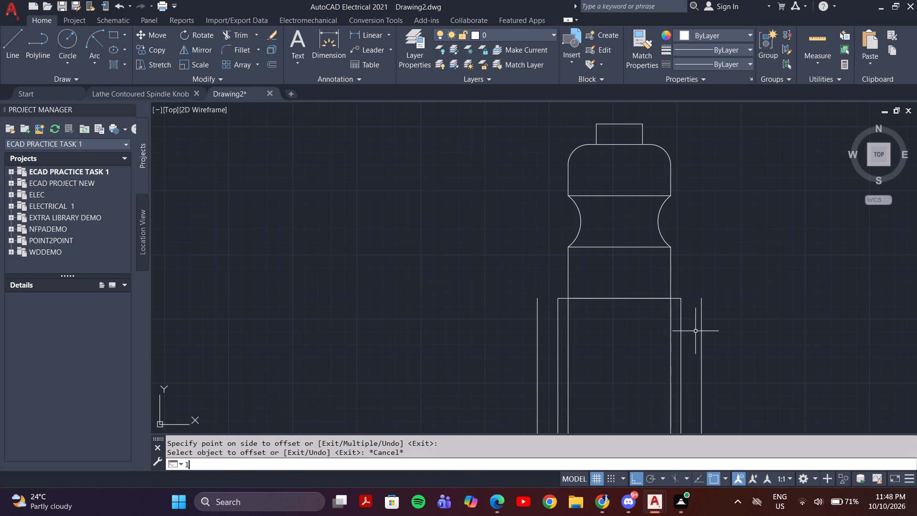
key("Return")
scroll(672, 301, "up", 3)
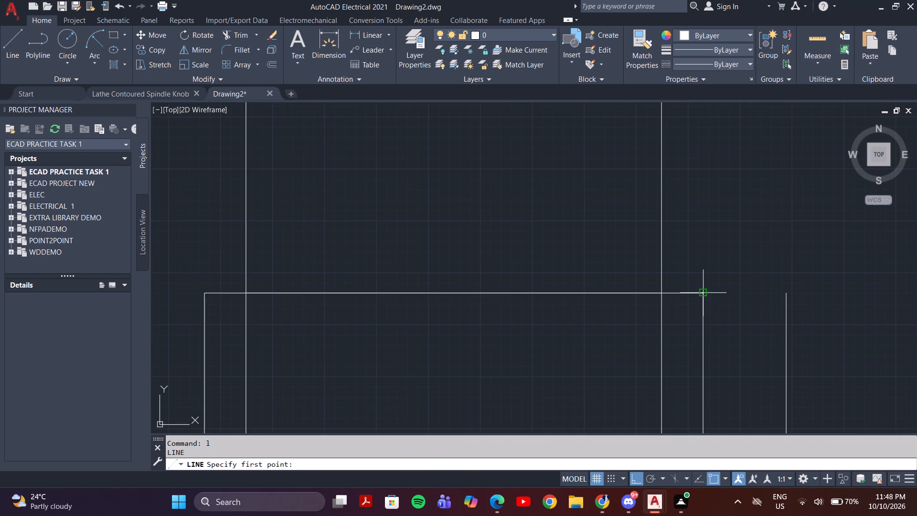
left_click_drag(703, 295, 709, 295)
left_click(806, 297)
key("Escape")
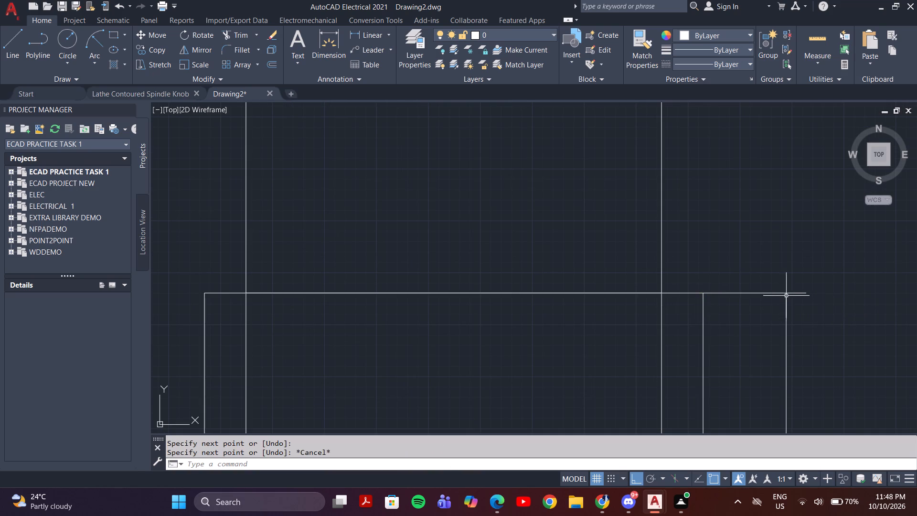
Draw a horizontal line from the base's lower right corner outward past the right offset line.
scroll(738, 299, "down", 2)
middle_click_drag(733, 301, 719, 239)
middle_click_drag(714, 283, 716, 172)
scroll(715, 211, "down", 1)
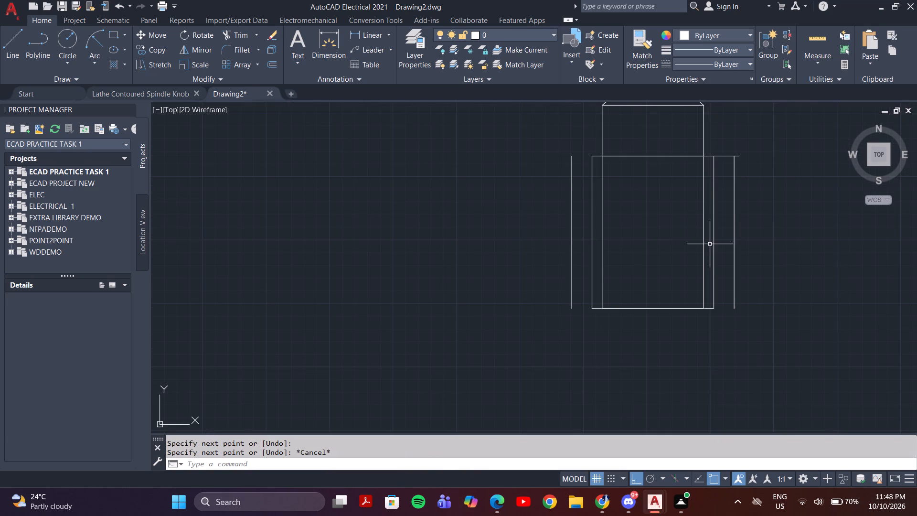
key("l")
key("Return")
scroll(717, 310, "up", 3)
left_click_drag(698, 307, 707, 307)
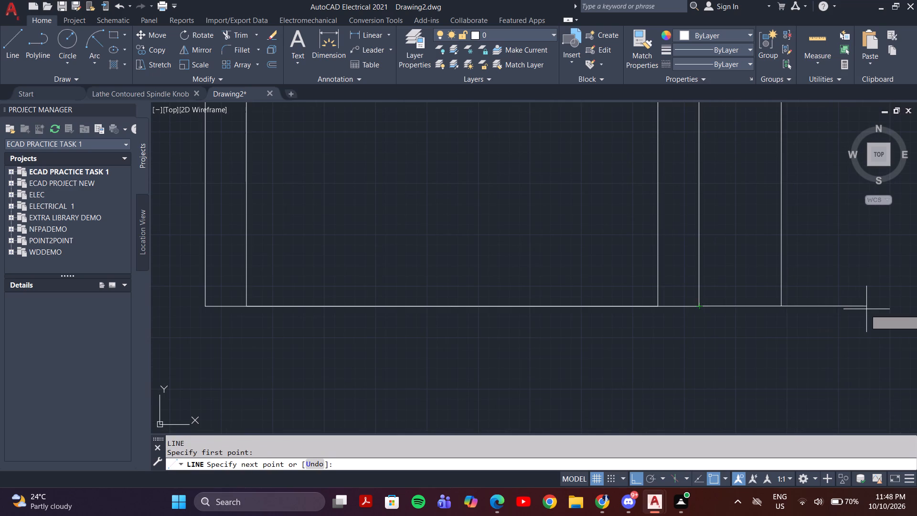
left_click(866, 309)
key("Escape")
Draw a horizontal line from the base's upper left corner outward past the left offset line.
scroll(755, 303, "down", 4)
middle_click_drag(588, 285, 647, 337)
scroll(682, 297, "up", 2)
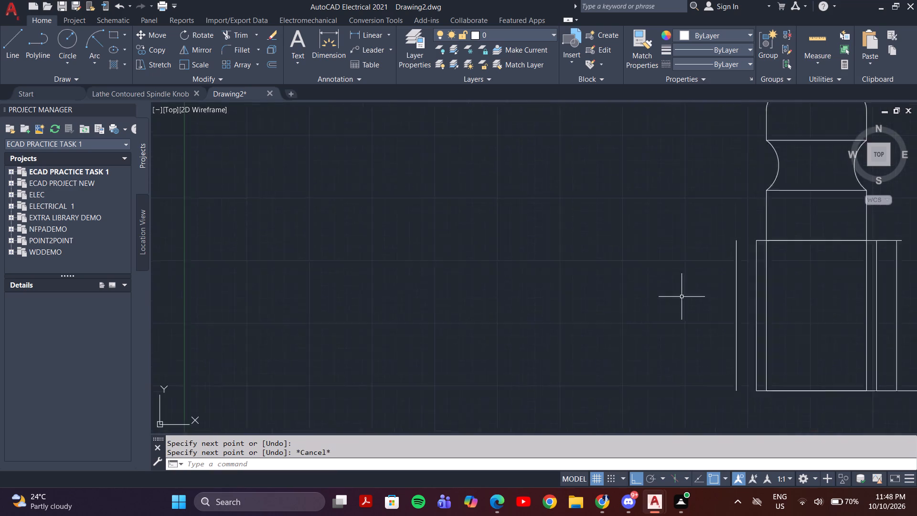
scroll(682, 296, "up", 1)
middle_click_drag(709, 290, 539, 308)
key("space")
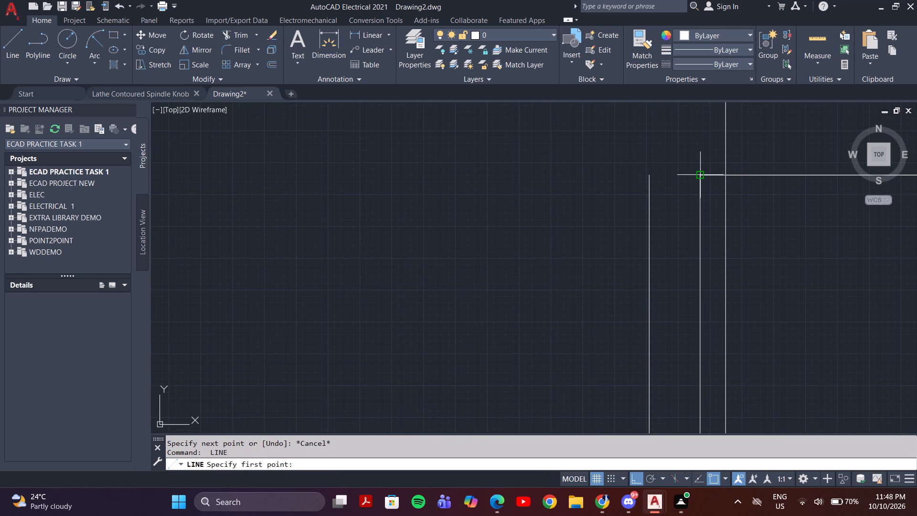
left_click(698, 176)
left_click(600, 183)
middle_click(632, 226)
middle_click_drag(655, 270, 565, 195)
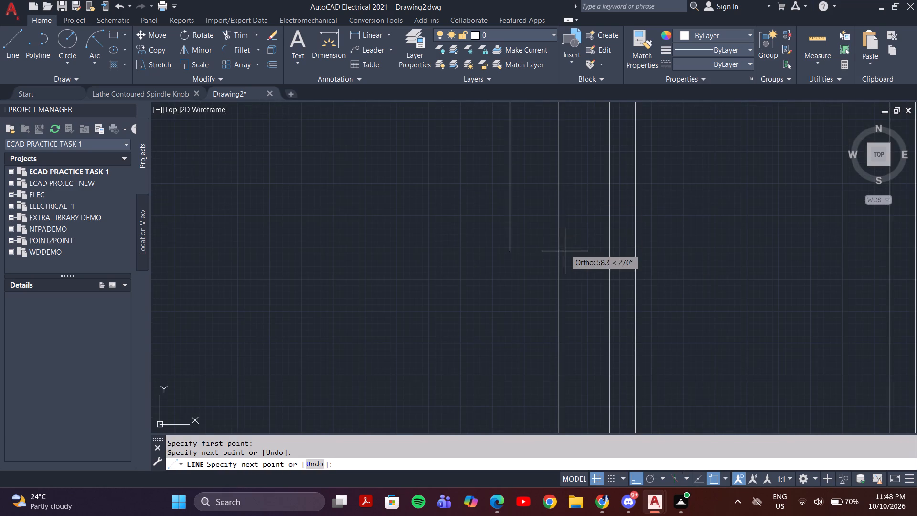
key("Escape")
Draw a horizontal line about 59 mm long from the base's lower left corner outward past the left offset line.
scroll(569, 265, "up", 3)
middle_click_drag(569, 258, 571, 231)
scroll(571, 225, "down", 5)
middle_click_drag(563, 290, 555, 252)
key("space")
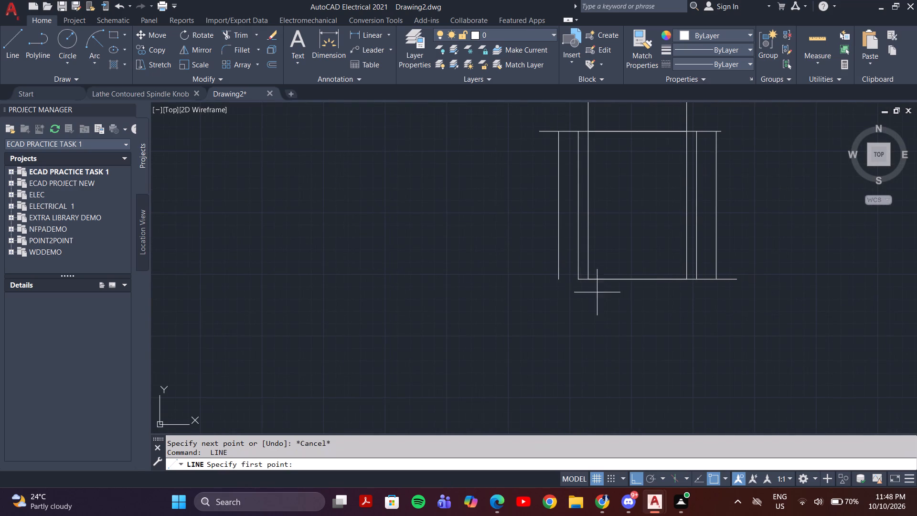
left_click(581, 280)
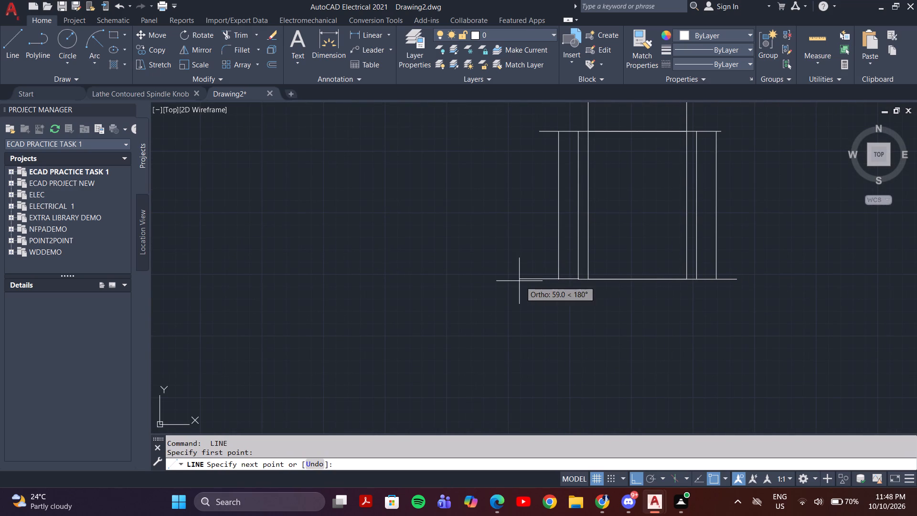
left_click(519, 281)
key("Escape")
Trim the overhanging ends of the top and bottom lines beyond the left and right offset lines.
key("t")
key("r")
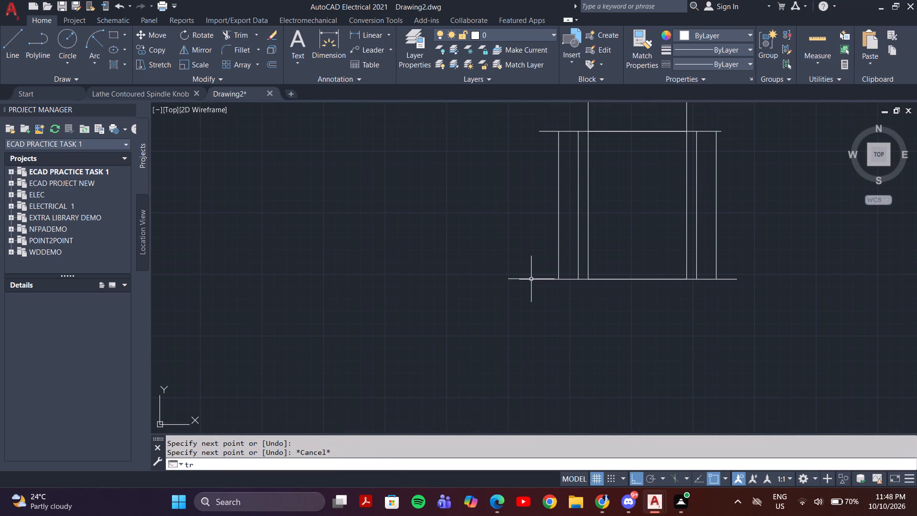
key("Return")
left_click_drag(545, 304, 546, 128)
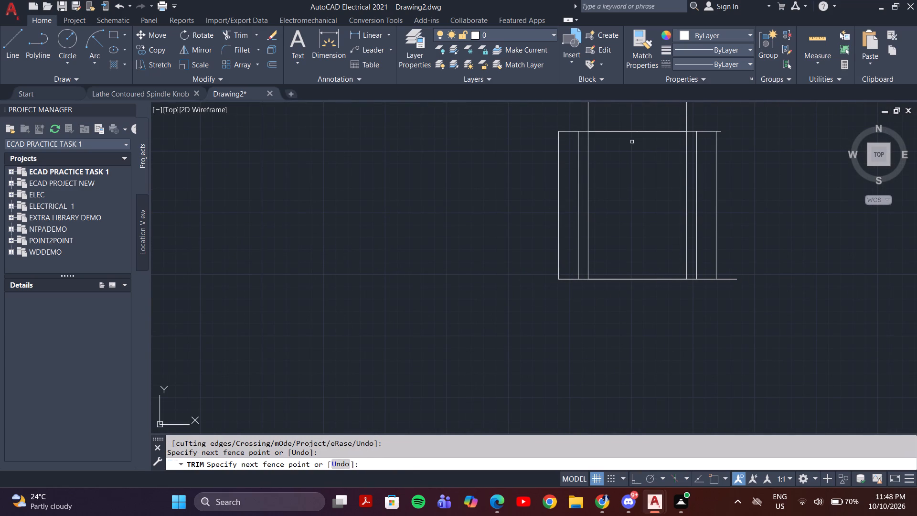
scroll(728, 137, "up", 2)
left_click_drag(707, 121, 710, 143)
scroll(708, 181, "down", 2)
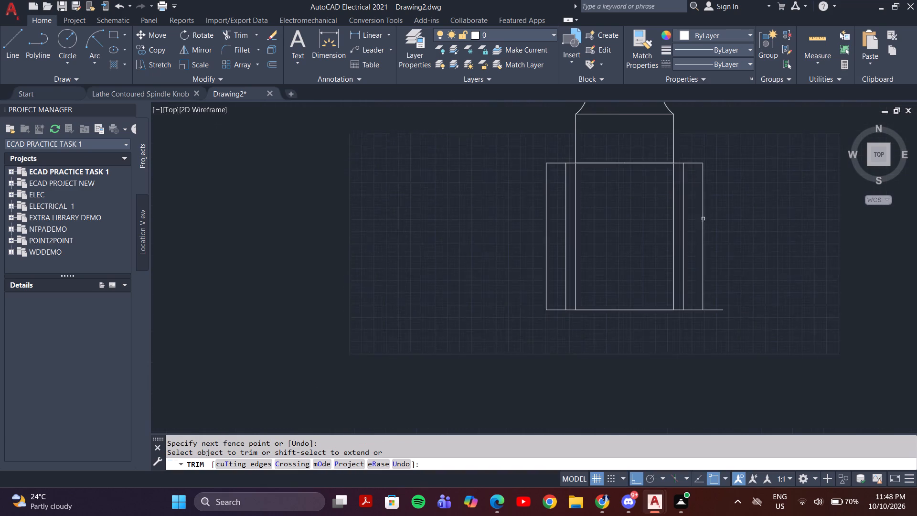
left_click_drag(718, 289, 719, 336)
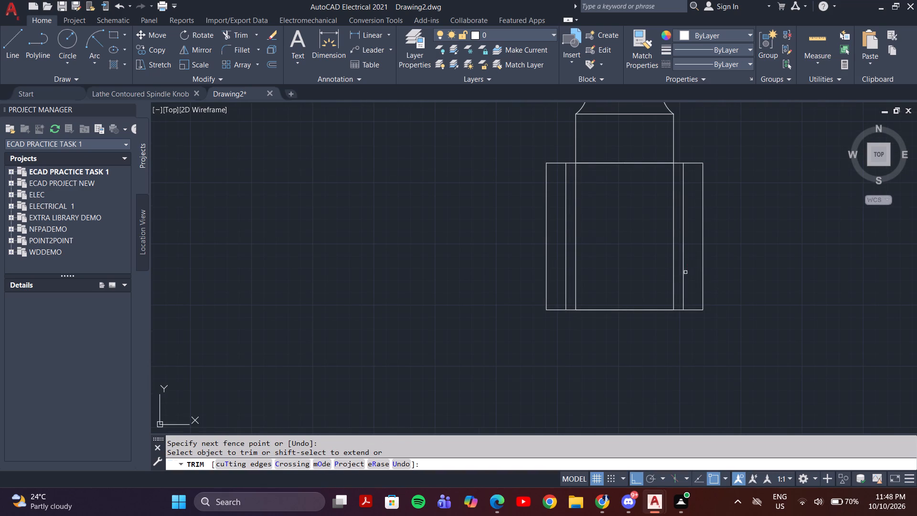
Trim away the base's former outer side lines, the ones just inside the new offset sides.
left_click(685, 272)
left_click(681, 268)
scroll(576, 264, "up", 3)
left_click(553, 268)
left_click(513, 285)
scroll(522, 287, "down", 3)
middle_click_drag(590, 278, 591, 283)
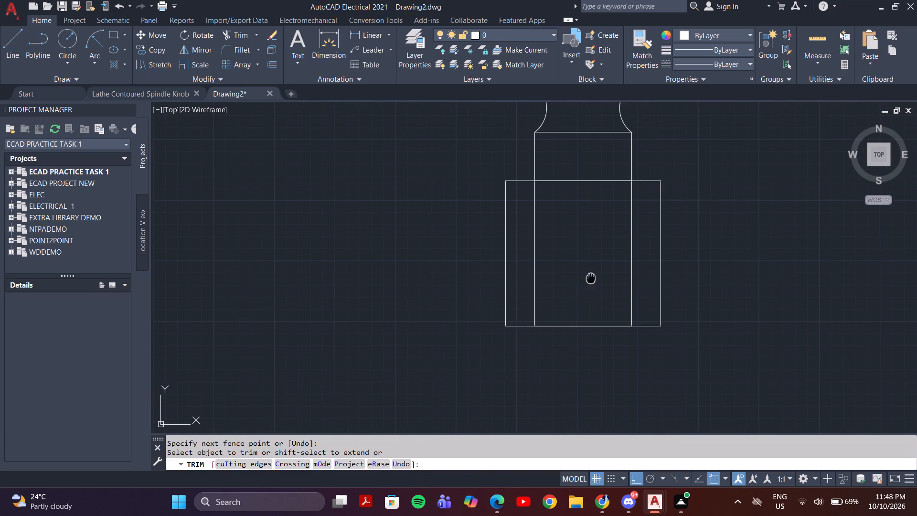
middle_click_drag(591, 283, 571, 364)
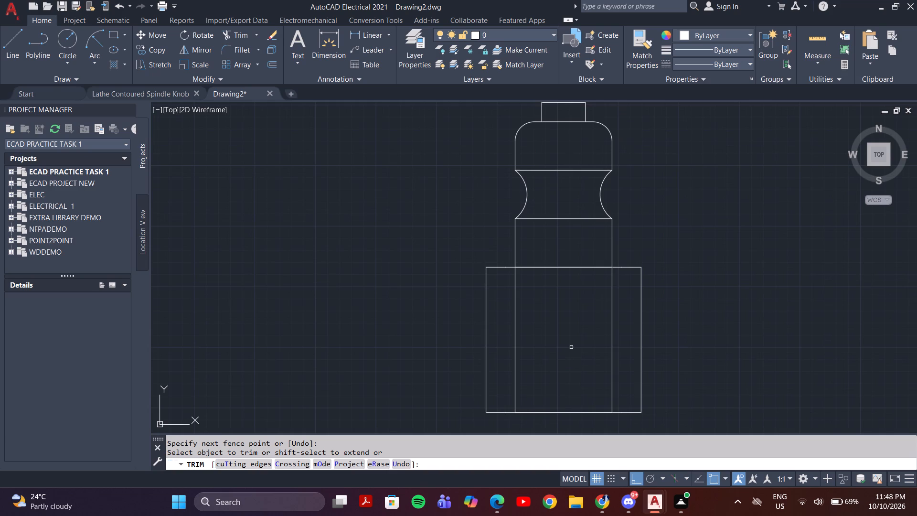
key("Escape")
Fillet both corners where the lower section's sides meet the base's top edge with a 10 mm radius, using the Multiple option.
key("f")
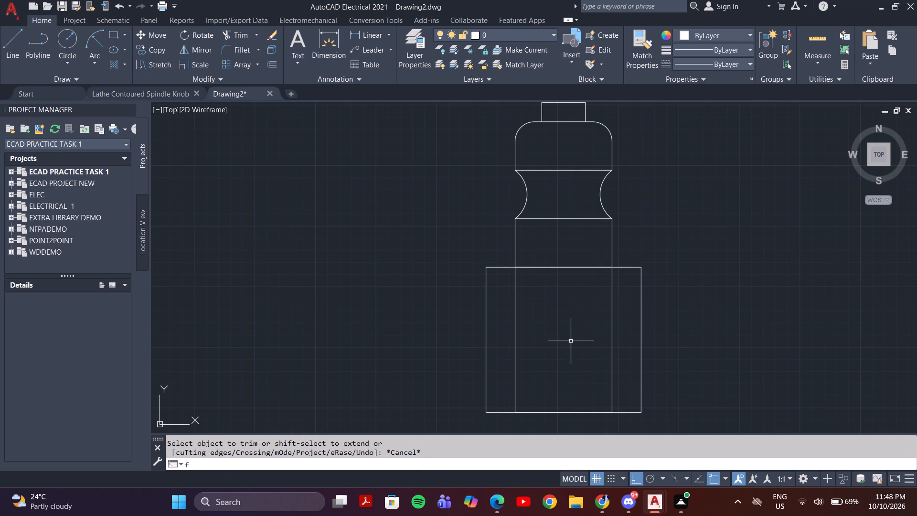
key("Return")
left_click(438, 464)
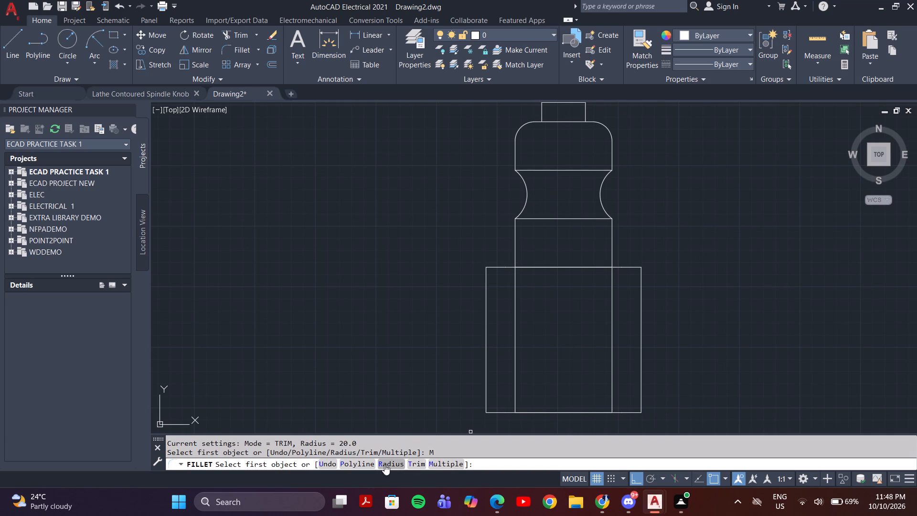
left_click(390, 464)
key("1")
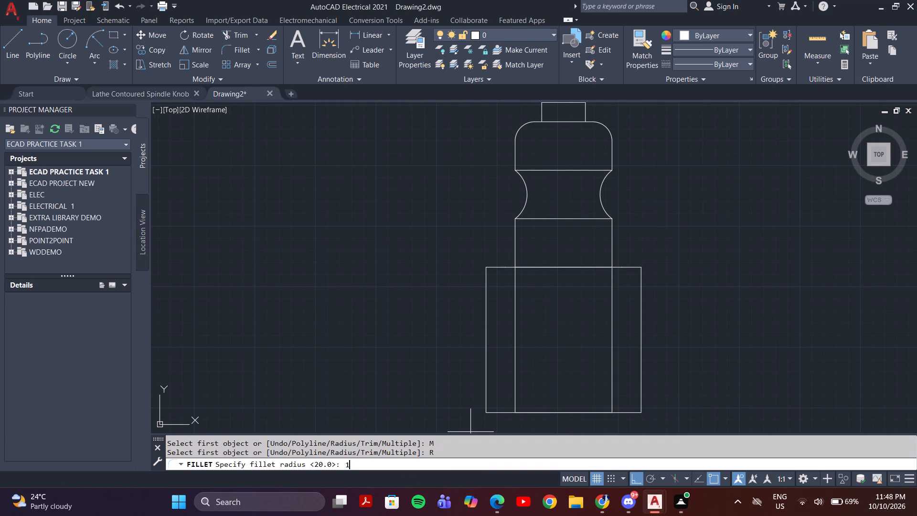
key("0")
key("Return")
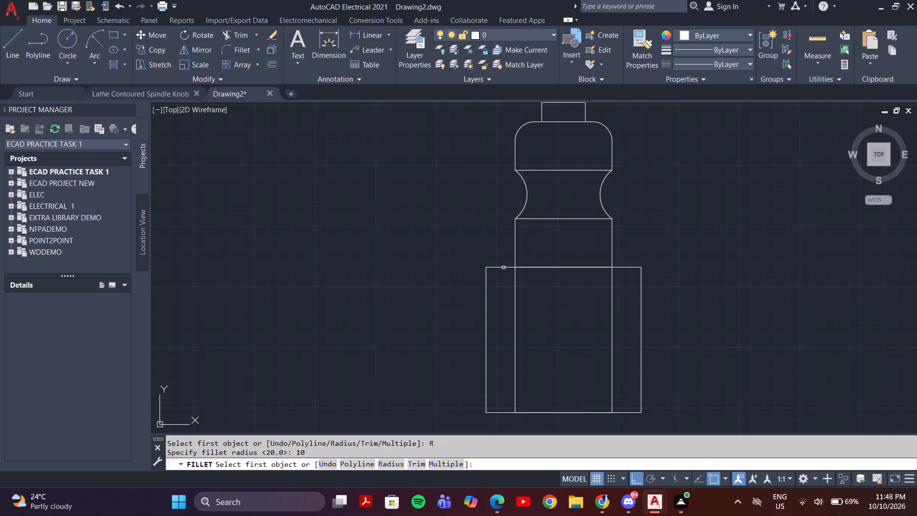
left_click(503, 268)
left_click(516, 255)
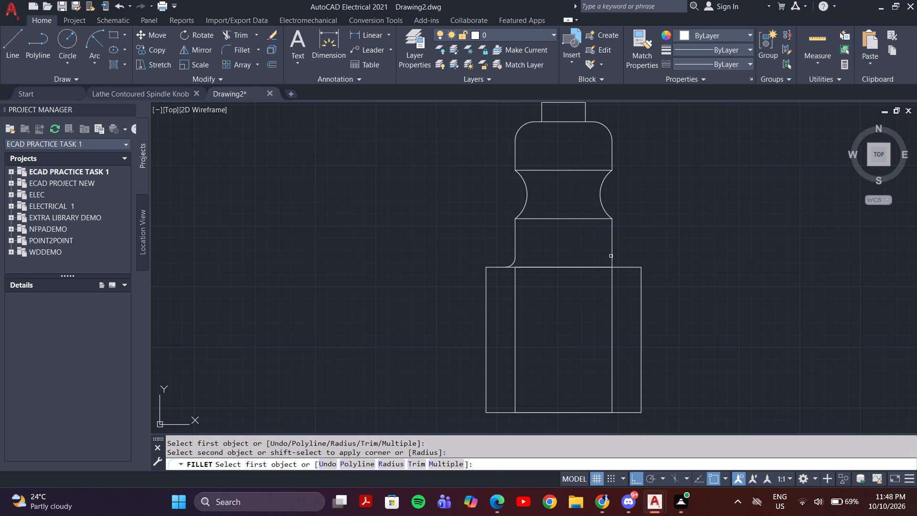
left_click(611, 256)
left_click(627, 269)
key("Escape")
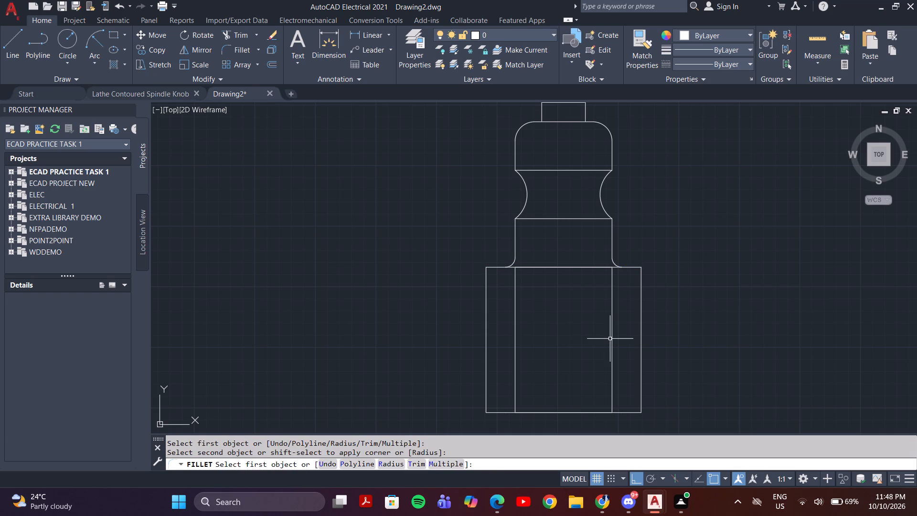
Trim the two remaining inner vertical lines inside the base.
key("t")
key("r")
key("Return")
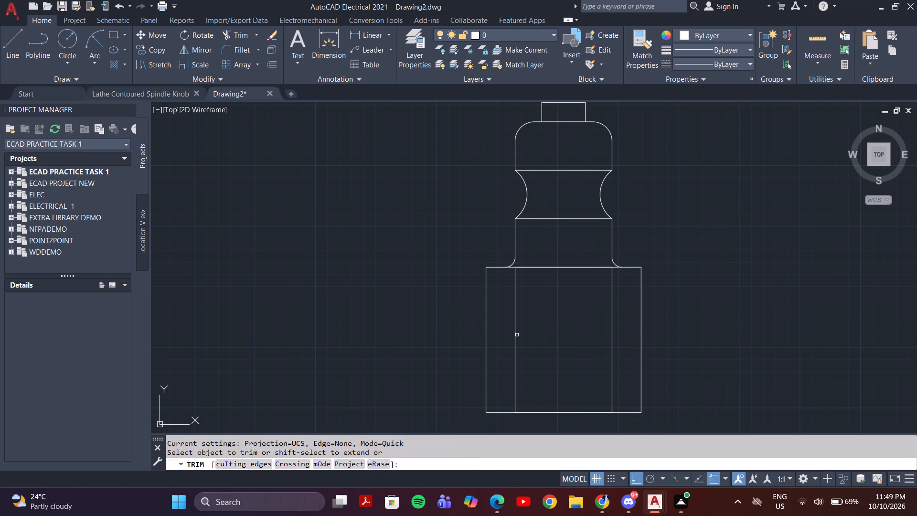
left_click_drag(508, 334, 513, 334)
left_click(640, 331)
Inspect the trimmed bottle profile from the neck down to the base.
scroll(613, 337, "down", 3)
middle_click_drag(598, 294, 597, 329)
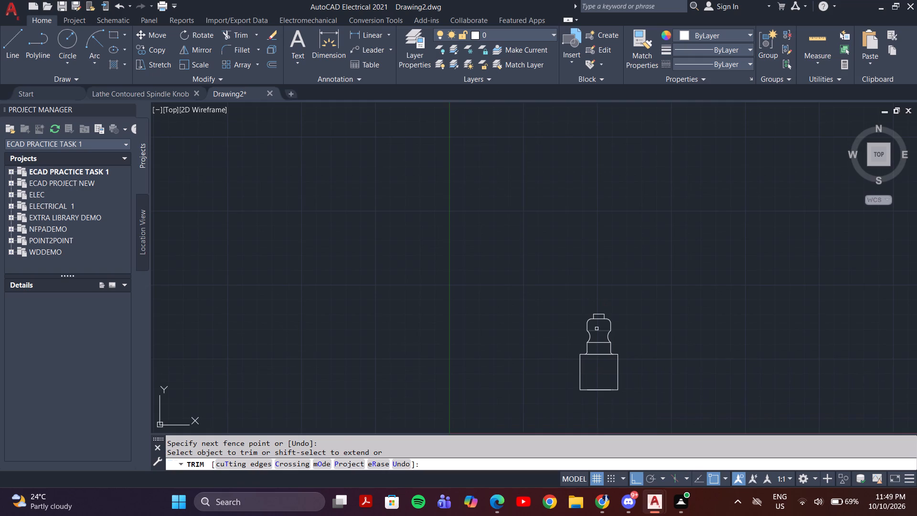
scroll(597, 329, "up", 4)
middle_click_drag(597, 327, 588, 243)
middle_click_drag(711, 298, 635, 275)
scroll(635, 274, "down", 1)
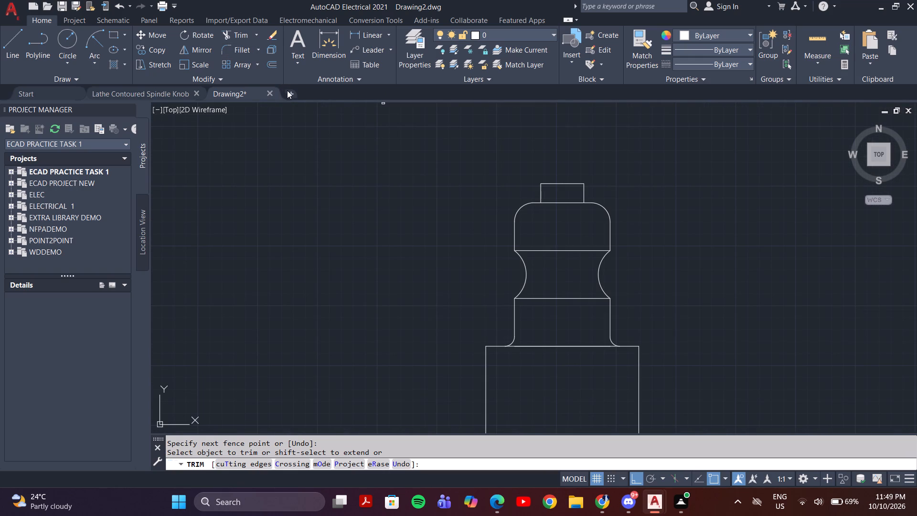
scroll(336, 49, "down", 2)
scroll(399, 187, "down", 2)
middle_click_drag(522, 224, 526, 213)
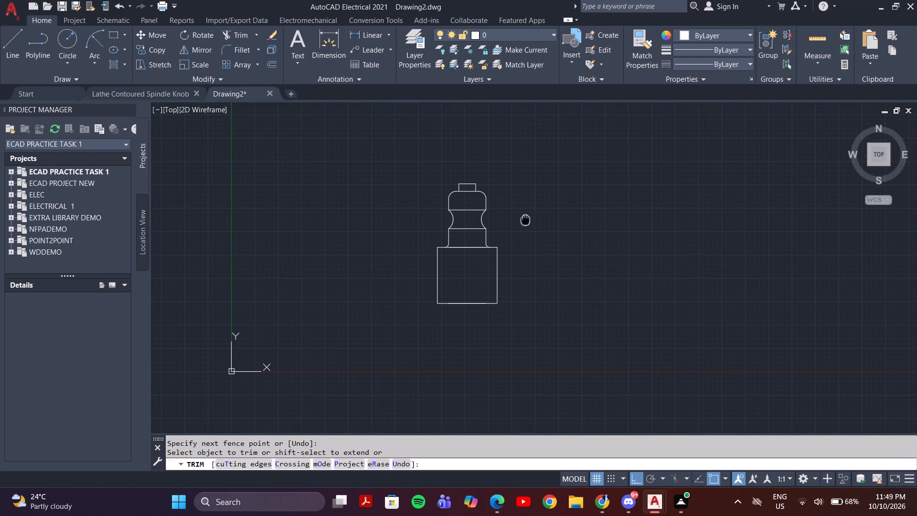
middle_click_drag(526, 213, 528, 226)
scroll(528, 228, "up", 1)
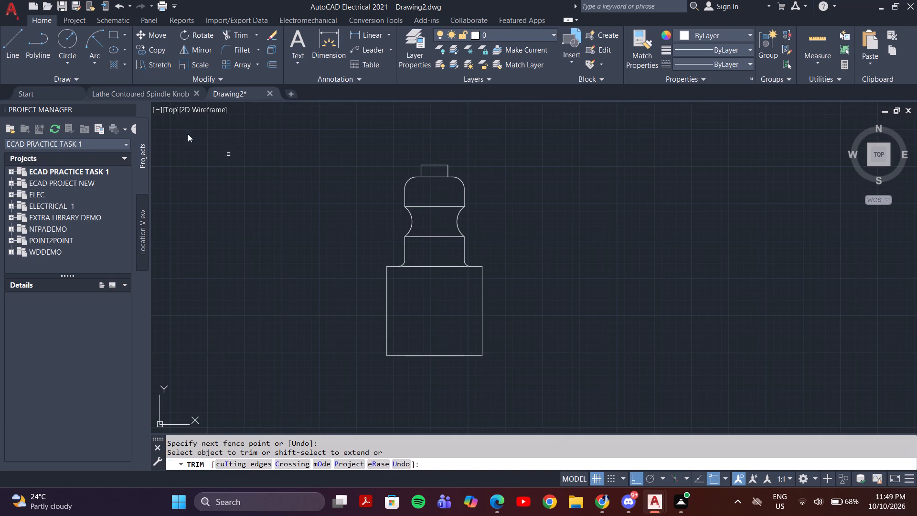
key("Escape")
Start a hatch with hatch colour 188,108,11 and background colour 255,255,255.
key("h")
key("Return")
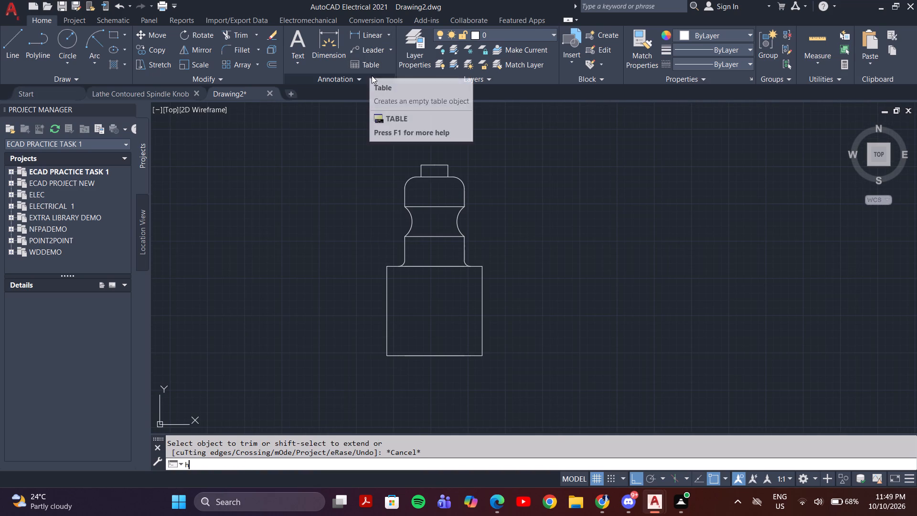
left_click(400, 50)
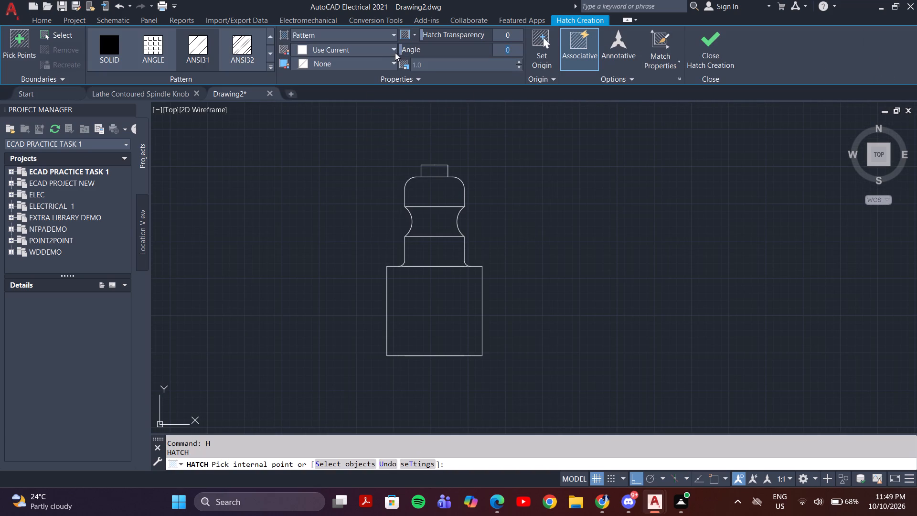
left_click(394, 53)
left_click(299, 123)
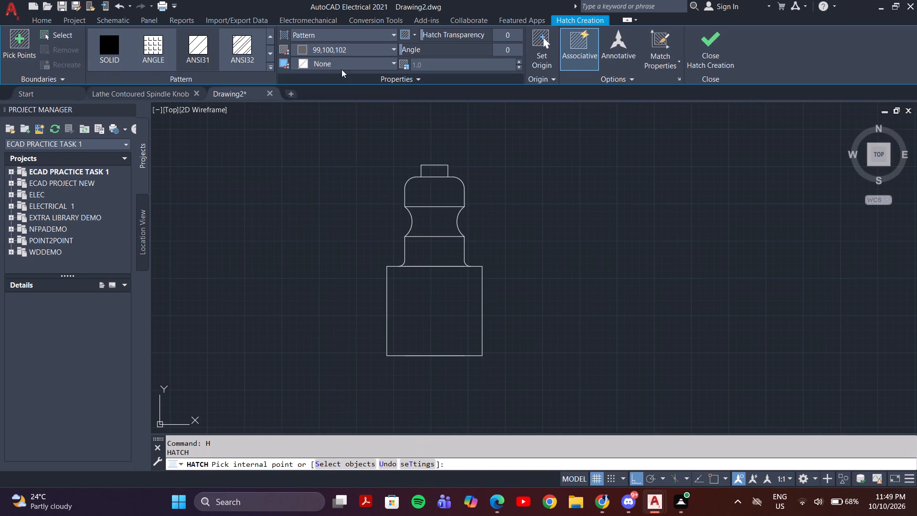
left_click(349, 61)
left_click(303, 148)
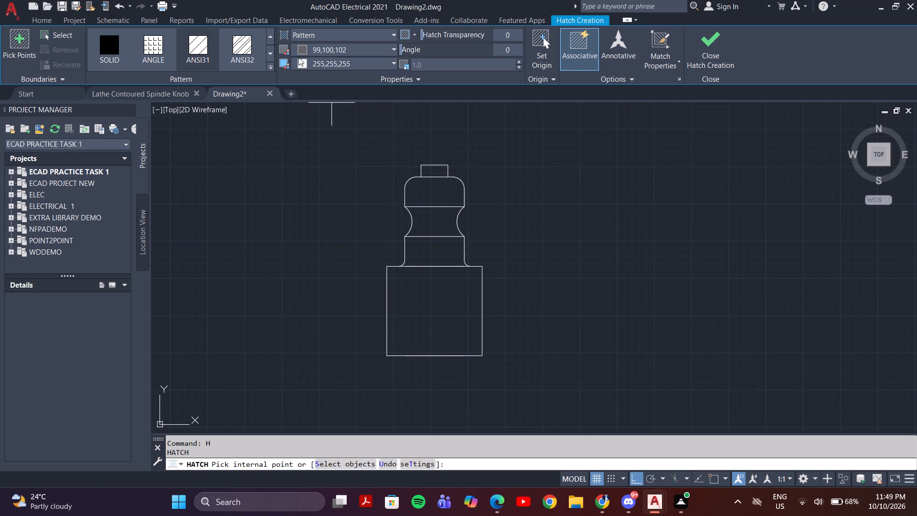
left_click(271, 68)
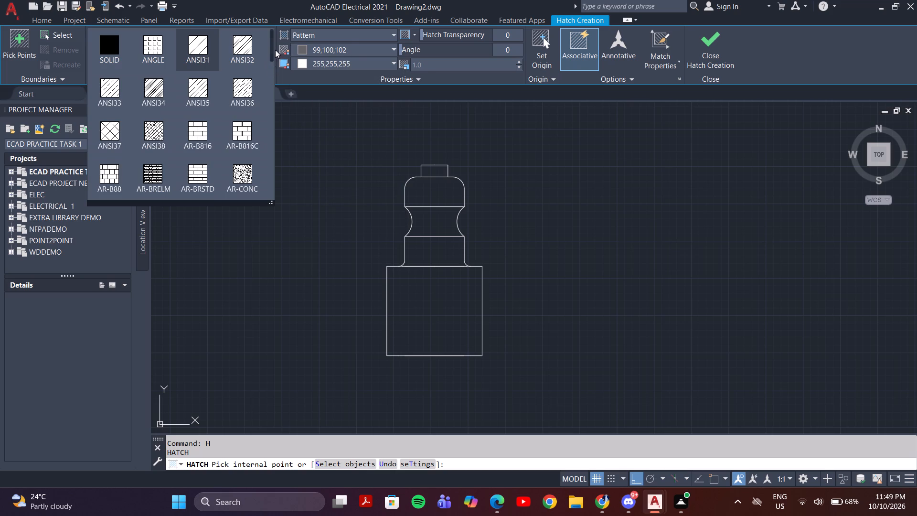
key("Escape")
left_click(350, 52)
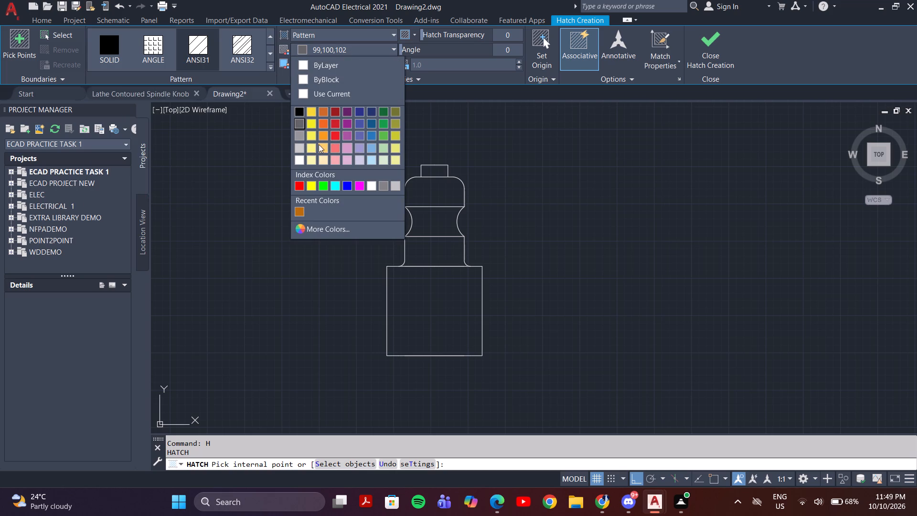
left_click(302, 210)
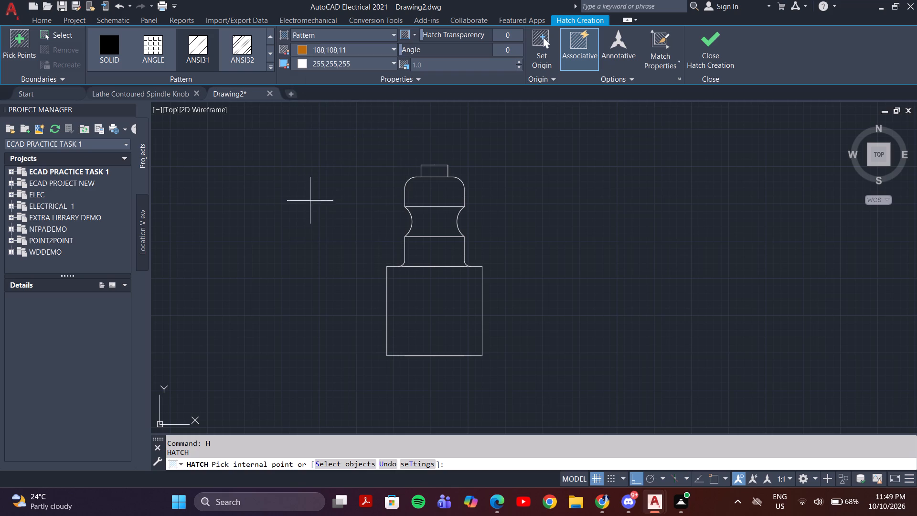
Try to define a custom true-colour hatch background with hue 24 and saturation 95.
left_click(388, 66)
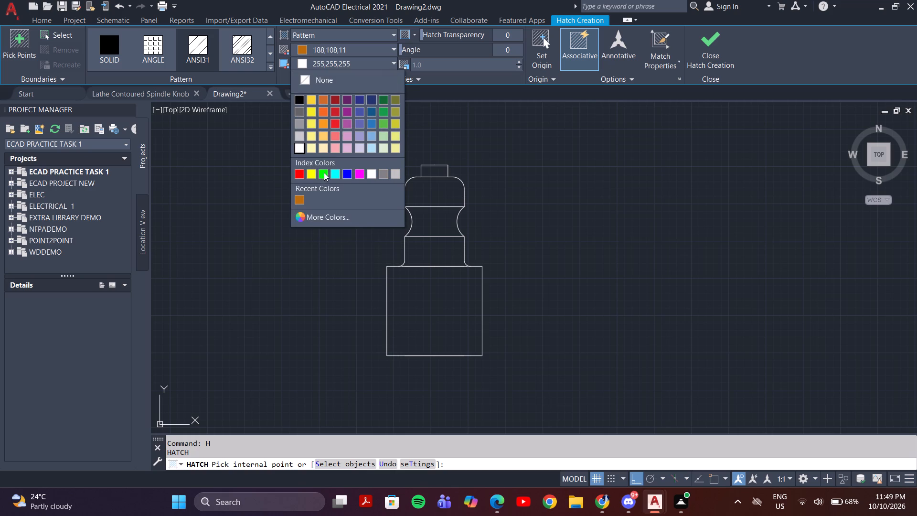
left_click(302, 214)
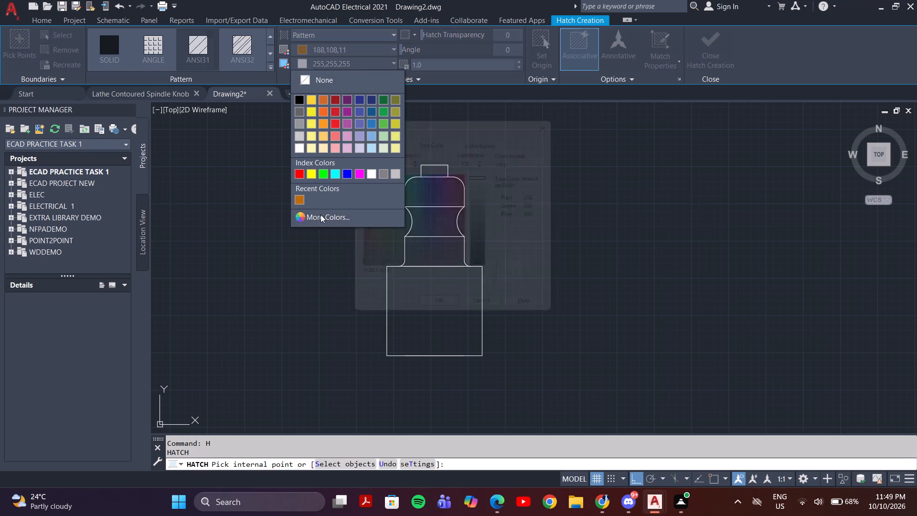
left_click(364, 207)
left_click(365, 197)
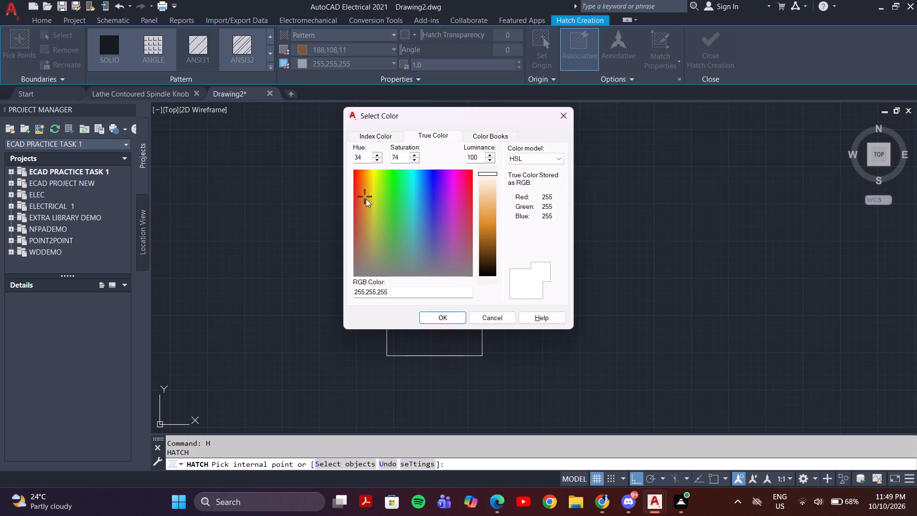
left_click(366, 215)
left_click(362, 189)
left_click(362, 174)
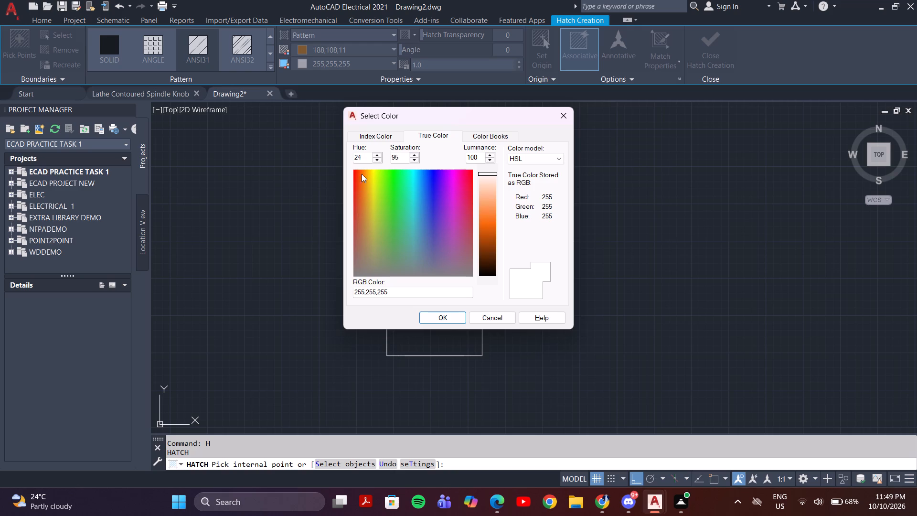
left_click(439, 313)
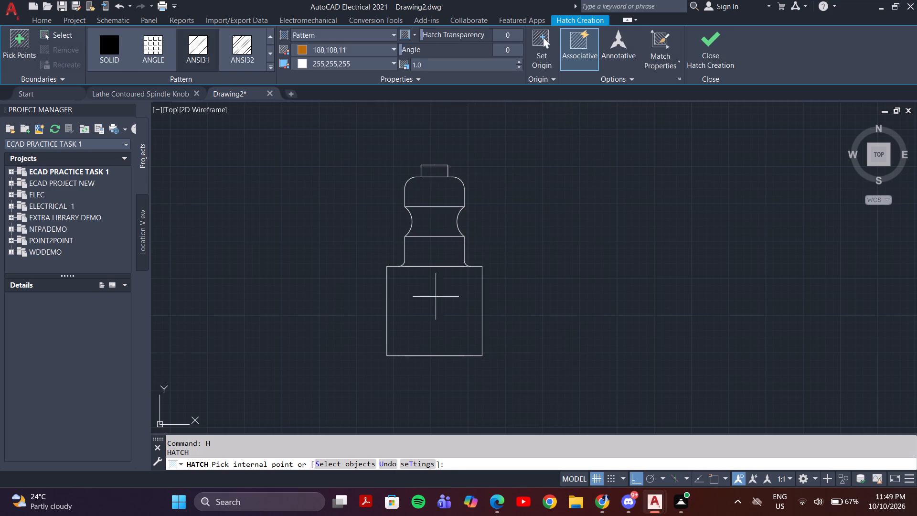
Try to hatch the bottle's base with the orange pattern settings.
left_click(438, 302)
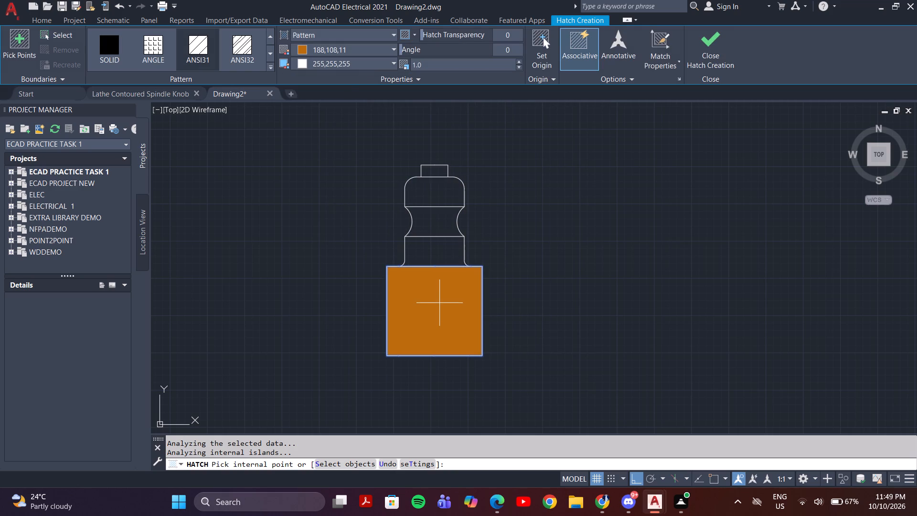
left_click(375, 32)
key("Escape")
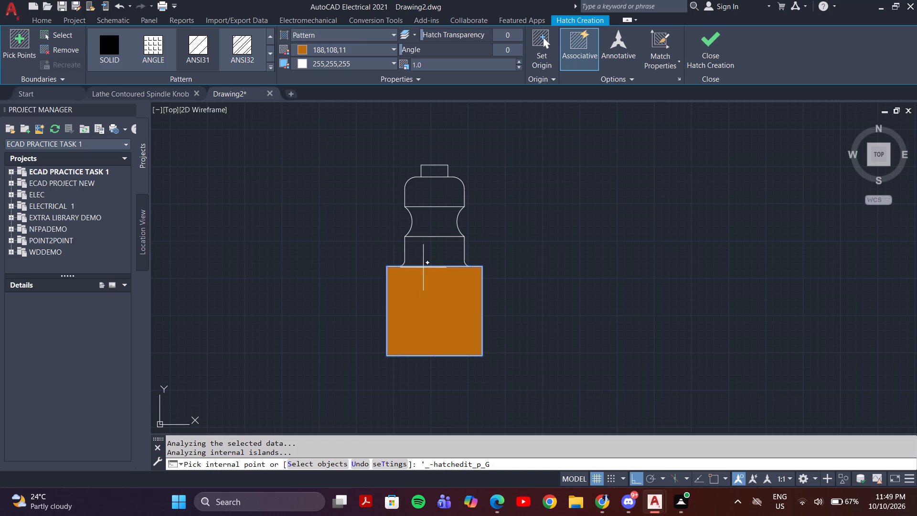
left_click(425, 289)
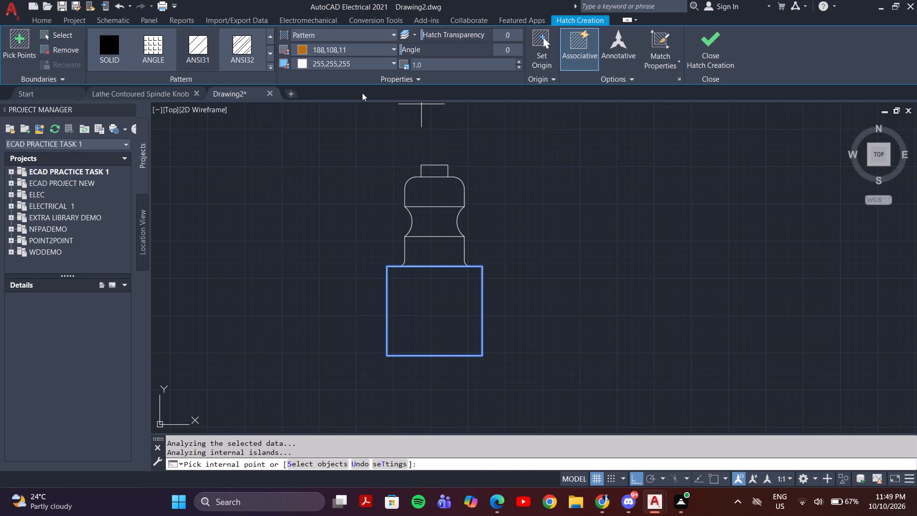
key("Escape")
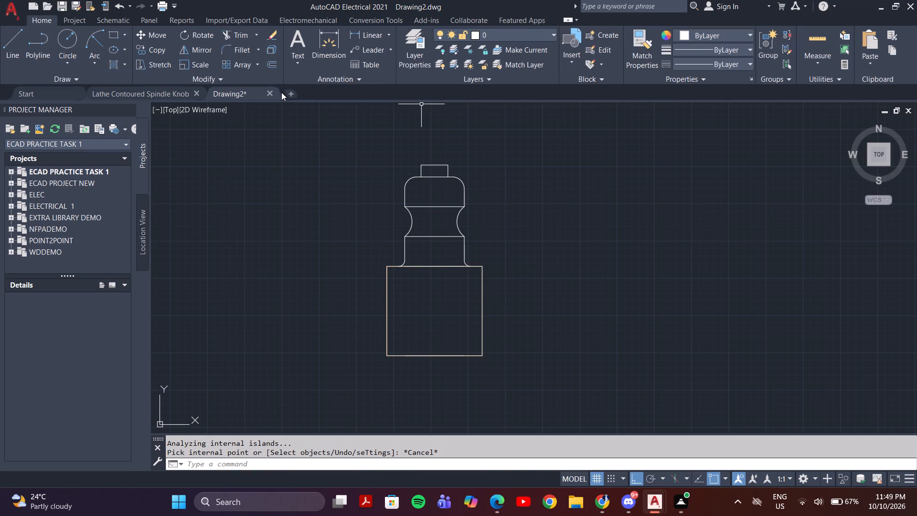
Start a new hatch and set its true colour to 186,48,13.
key("h")
key("Return")
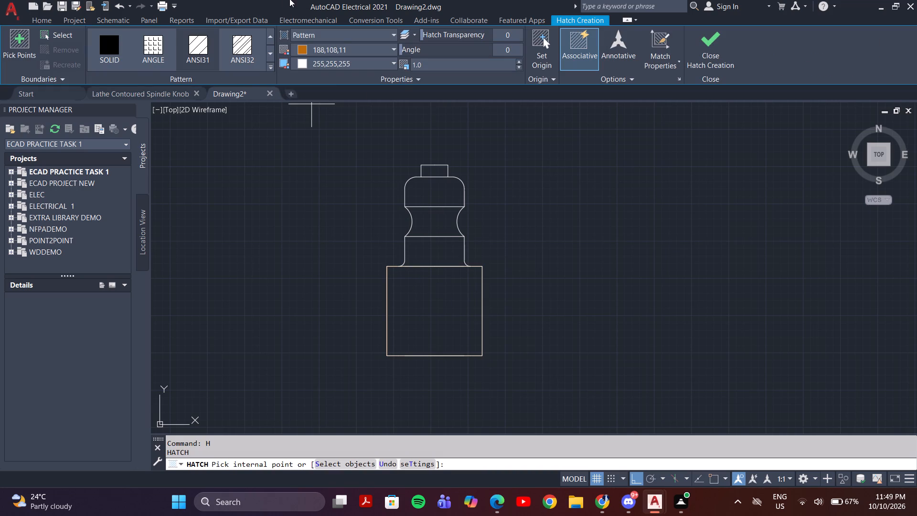
left_click(347, 48)
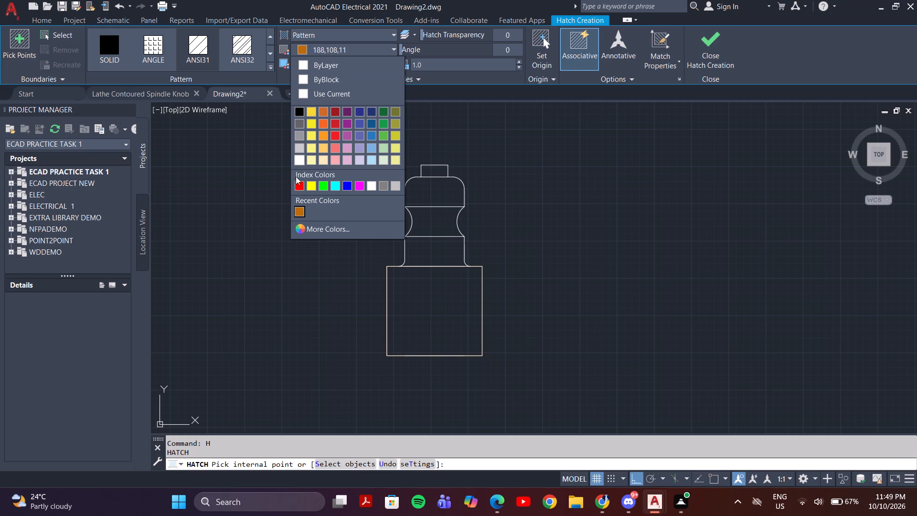
left_click(299, 224)
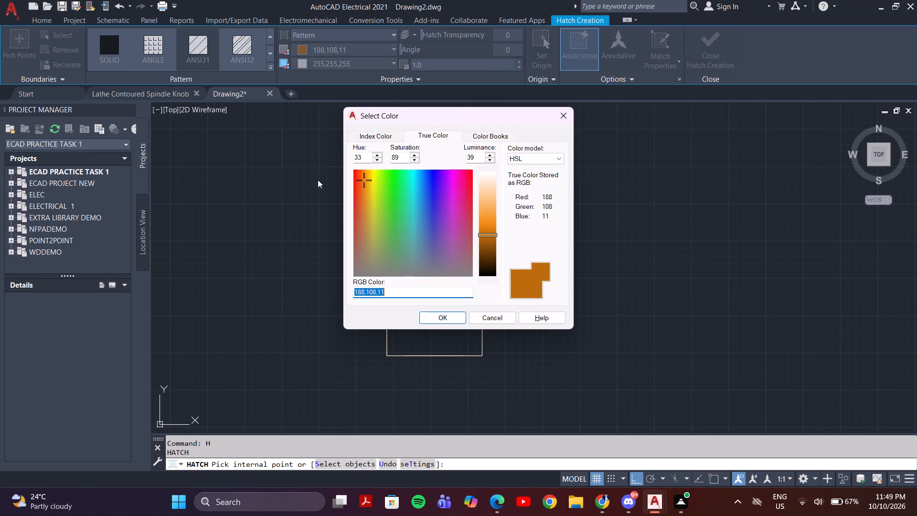
left_click(356, 183)
left_click(358, 184)
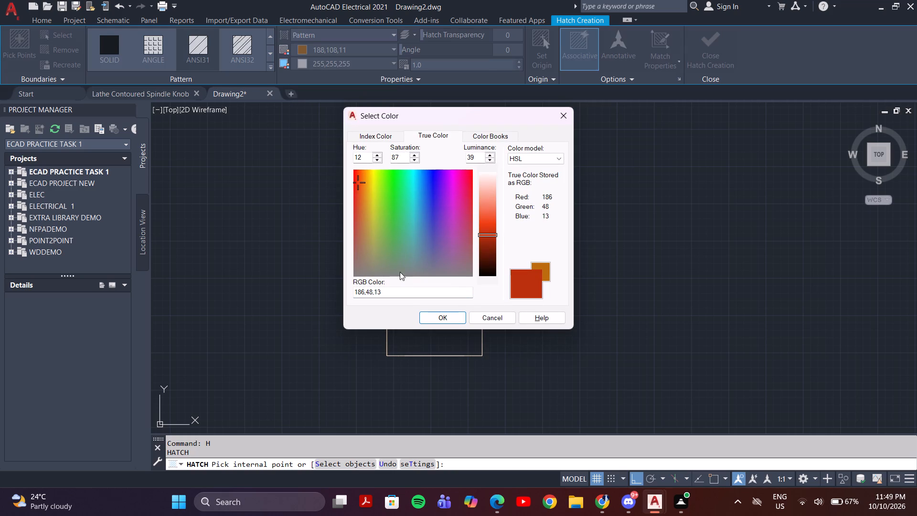
left_click(426, 312)
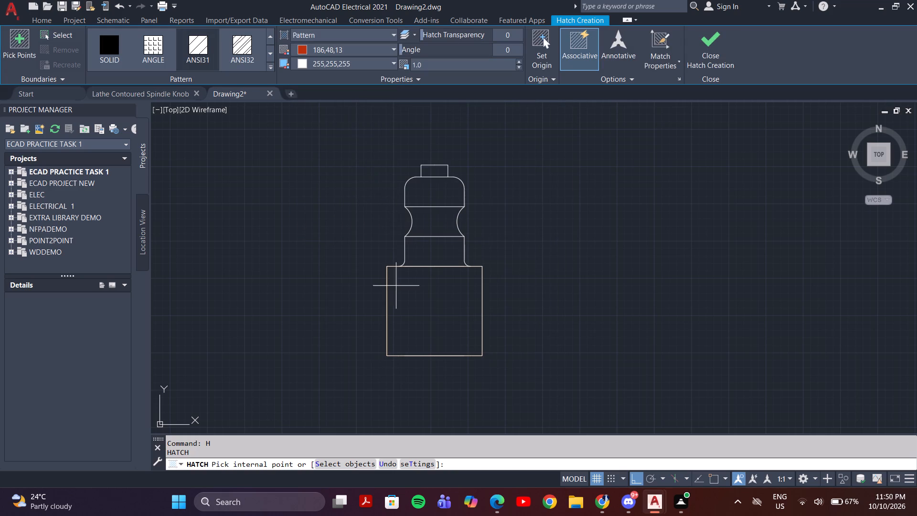
Change the hatch type to Gradient, with 188,108,11 as the first colour and 254,234,185 as the second.
left_click(352, 34)
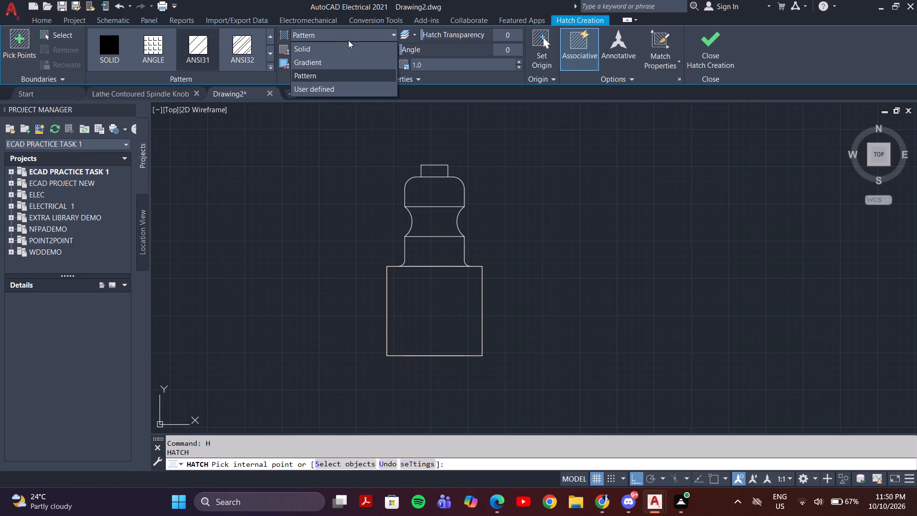
left_click(334, 62)
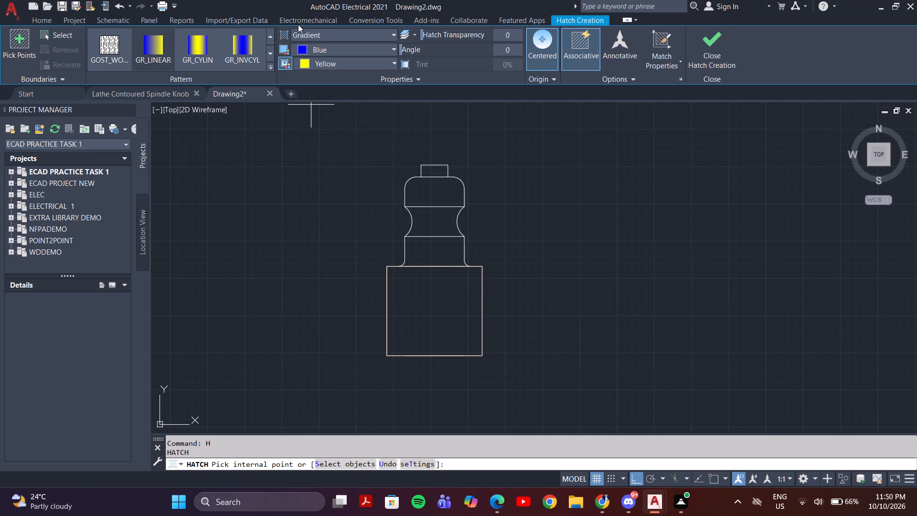
left_click(322, 47)
left_click(309, 165)
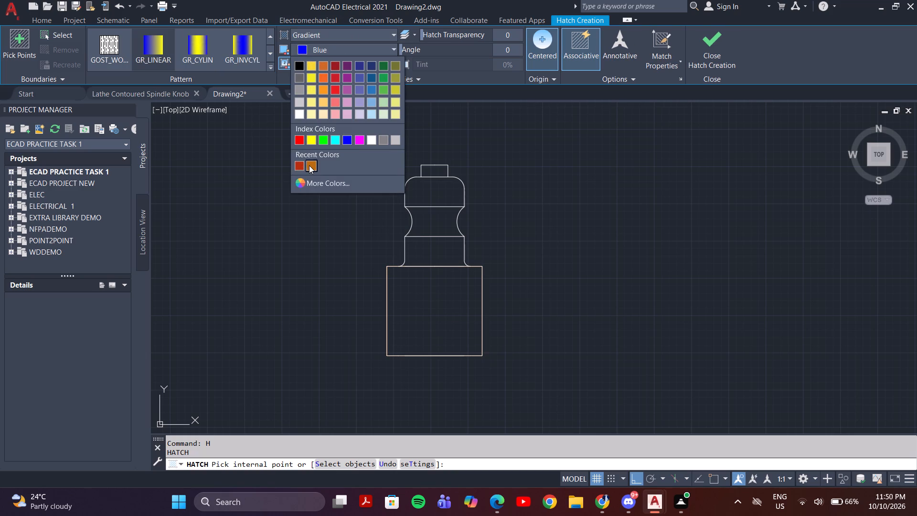
left_click(320, 66)
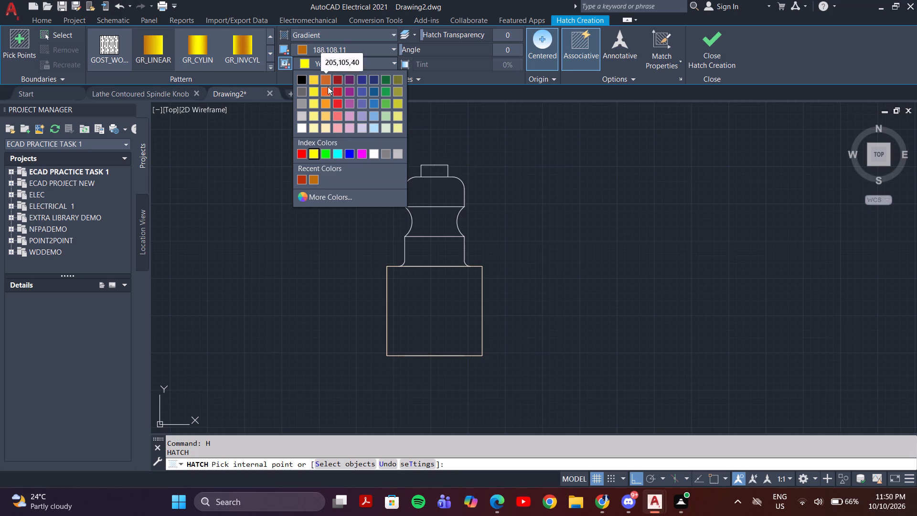
left_click(326, 128)
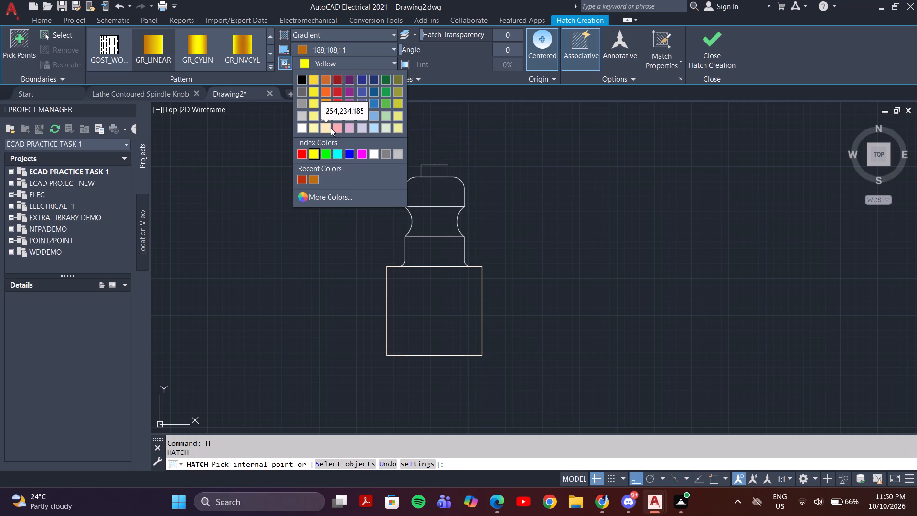
left_click(326, 128)
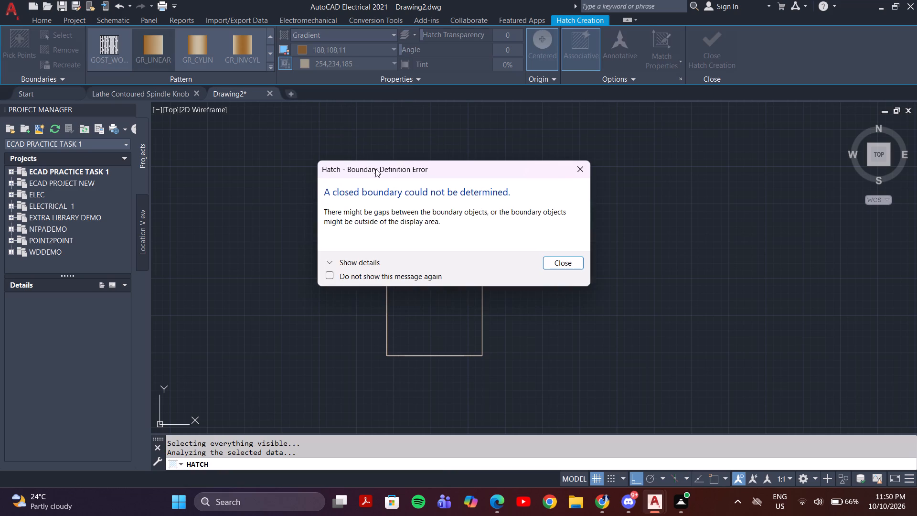
left_click(575, 172)
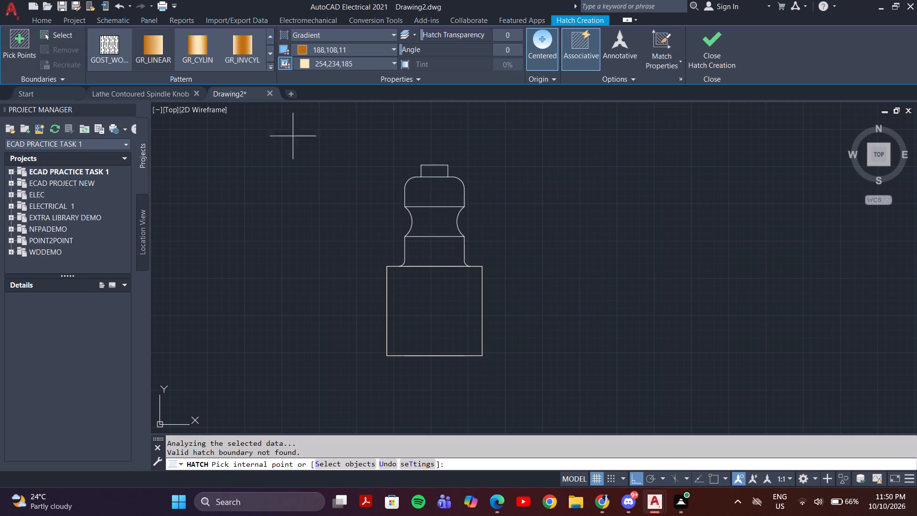
Fill the base, lower section, arced section, rounded upper section and neck with the gradient hatch.
left_click(424, 307)
left_click(428, 262)
left_click(430, 229)
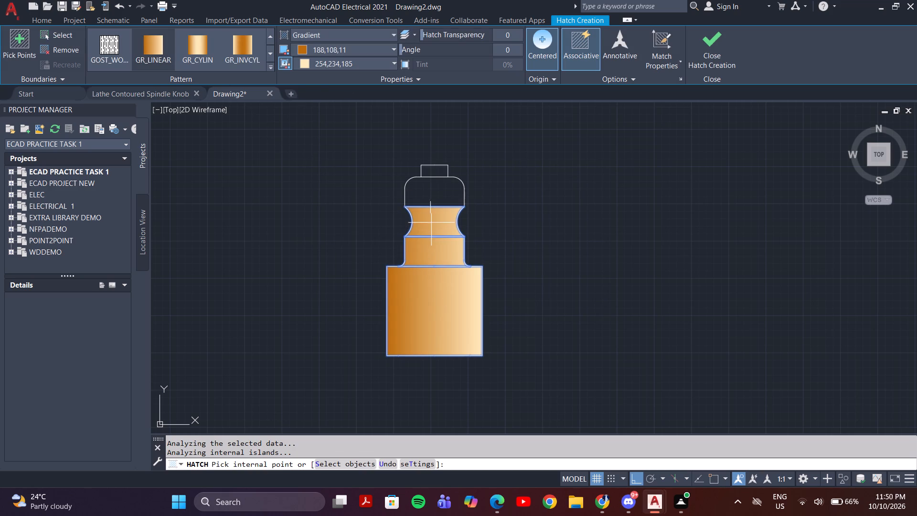
left_click(435, 195)
scroll(429, 172, "up", 2)
left_click(430, 168)
scroll(420, 169, "down", 3)
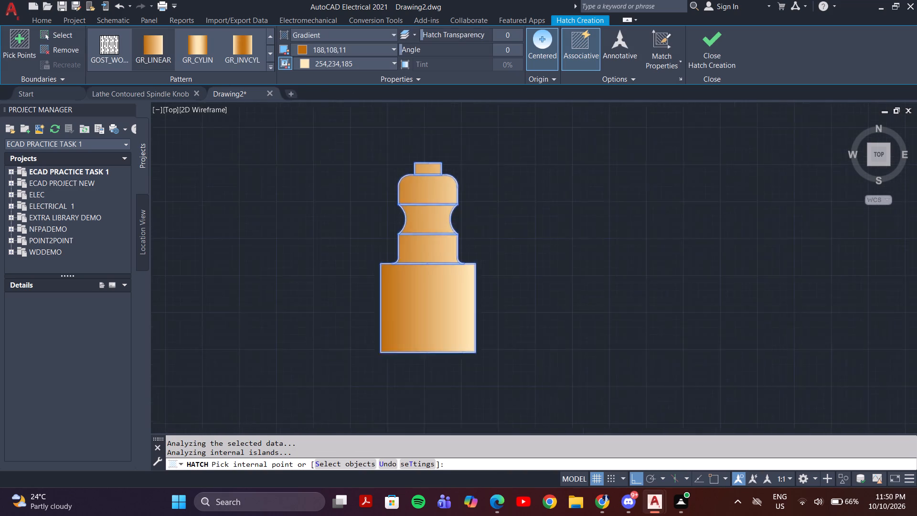
Inspect the gradient fill across the whole bottle profile, from the neck down to the base.
middle_click_drag(369, 223, 448, 272)
scroll(465, 228, "up", 3)
scroll(459, 223, "down", 2)
middle_click_drag(413, 255, 384, 254)
middle_click_drag(520, 270, 487, 266)
scroll(520, 270, "up", 1)
scroll(442, 235, "down", 1)
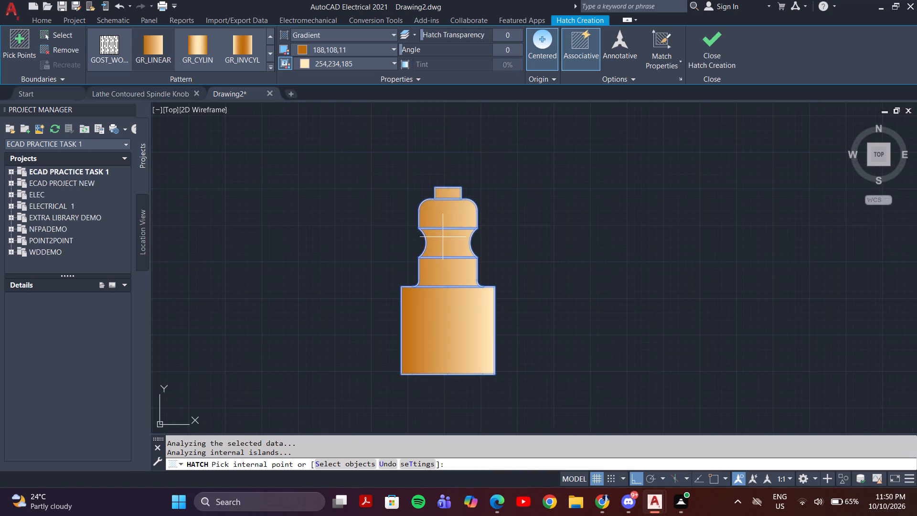
scroll(480, 245, "up", 2)
scroll(486, 232, "down", 1)
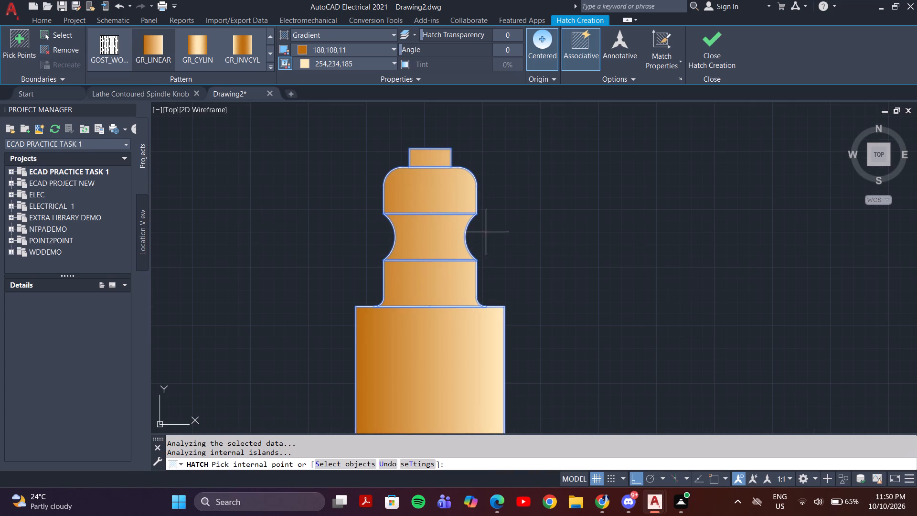
scroll(466, 249, "down", 1)
middle_click_drag(471, 286, 391, 286)
scroll(471, 286, "down", 1)
scroll(372, 284, "up", 2)
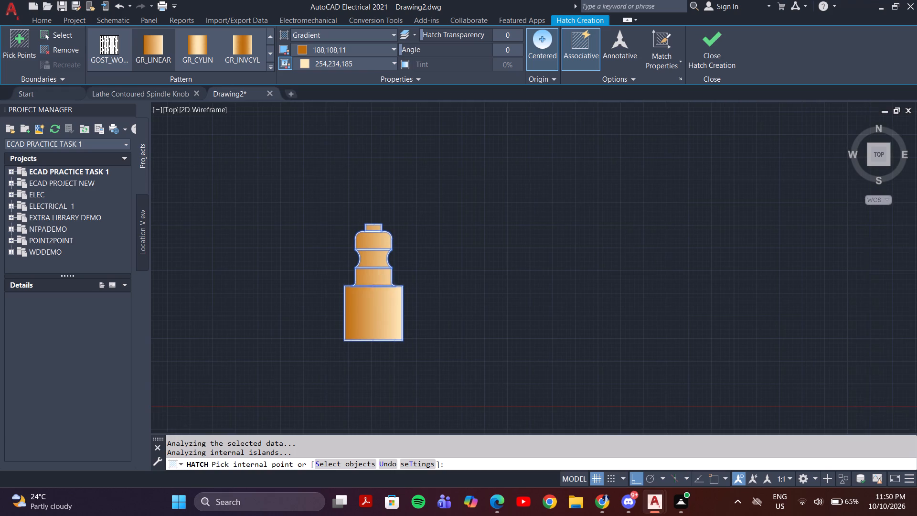
scroll(371, 284, "up", 1)
scroll(293, 217, "down", 3)
middle_click_drag(322, 215, 642, 332)
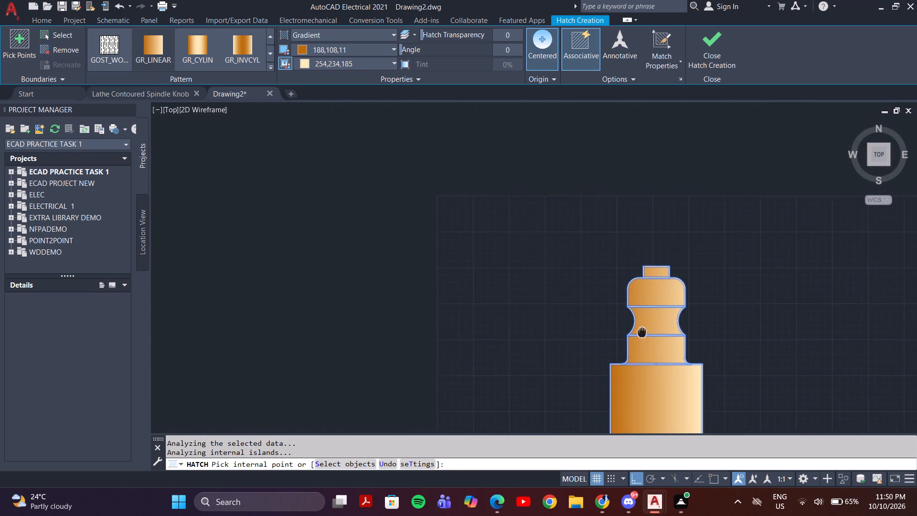
middle_click_drag(642, 332, 417, 237)
scroll(358, 159, "up", 1)
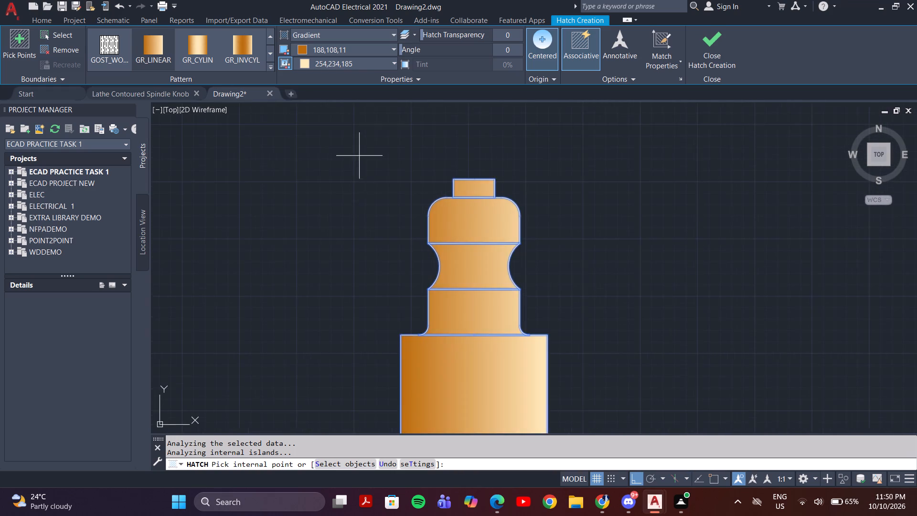
Finish the gradient hatch on the bottle profile and leave the Hatch command.
scroll(363, 154, "down", 1)
middle_click_drag(410, 193, 335, 194)
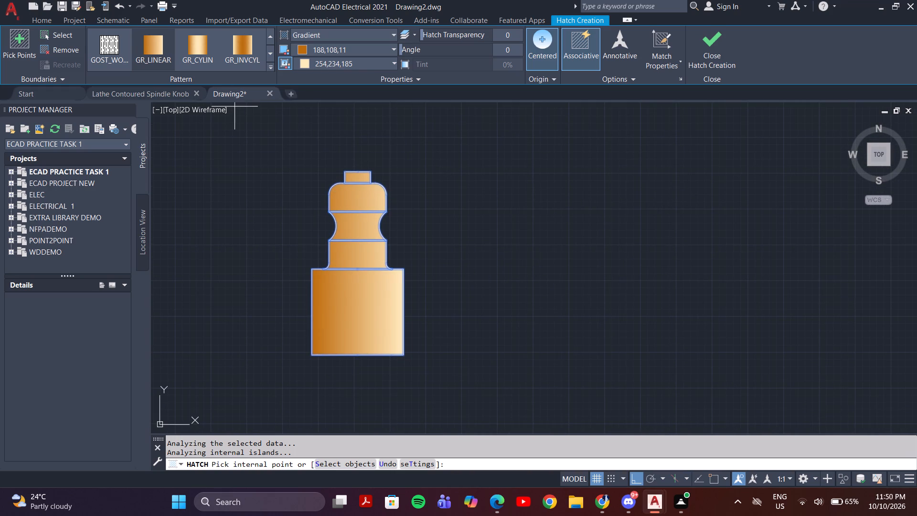
scroll(336, 192, "up", 2)
scroll(336, 192, "down", 2)
key("Return")
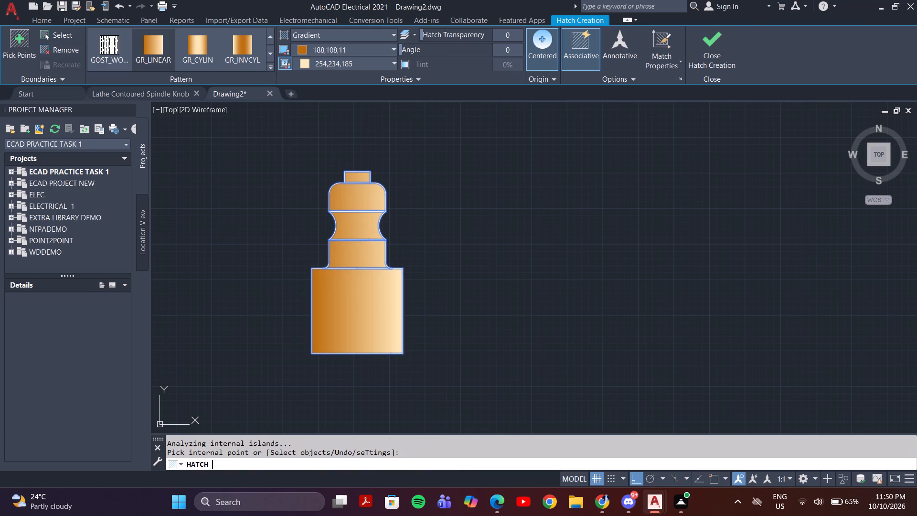
key("Escape")
Select the whole bottle profile with its hatch and change the object colour to black.
left_click(448, 144)
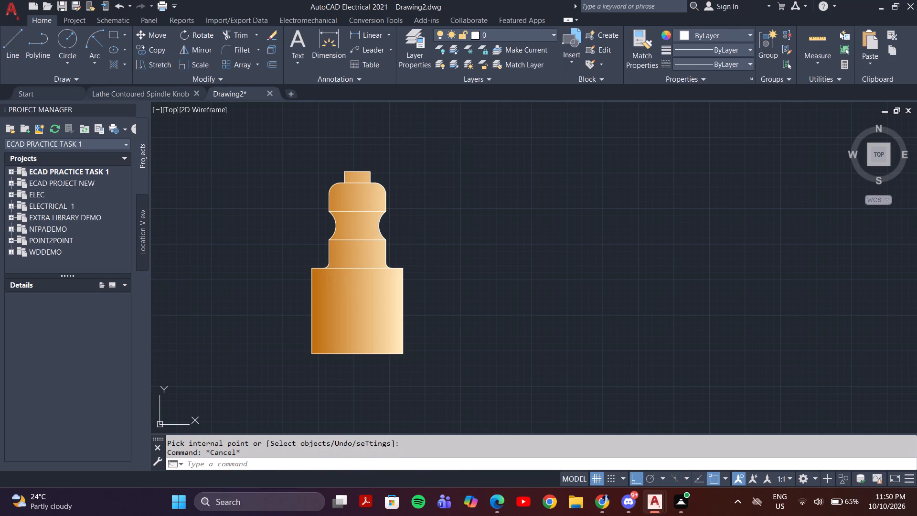
left_click(274, 376)
left_click(704, 37)
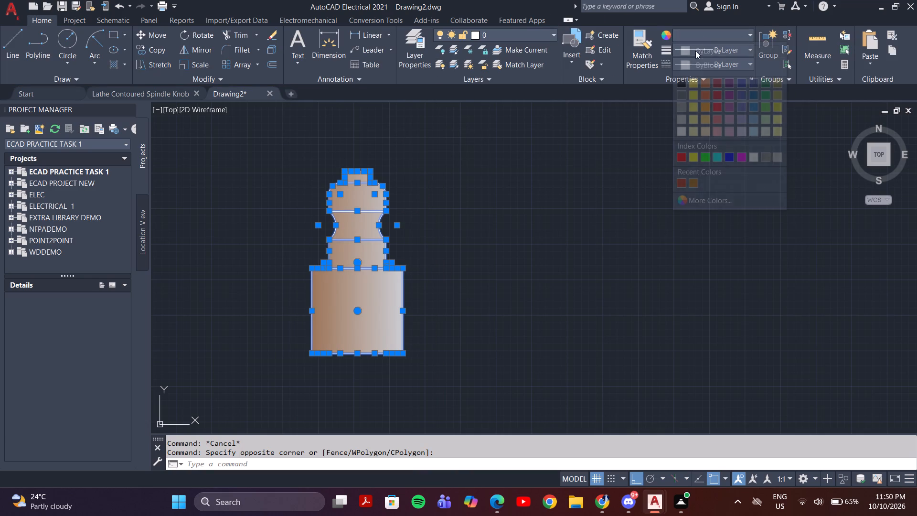
left_click(683, 82)
key("Escape")
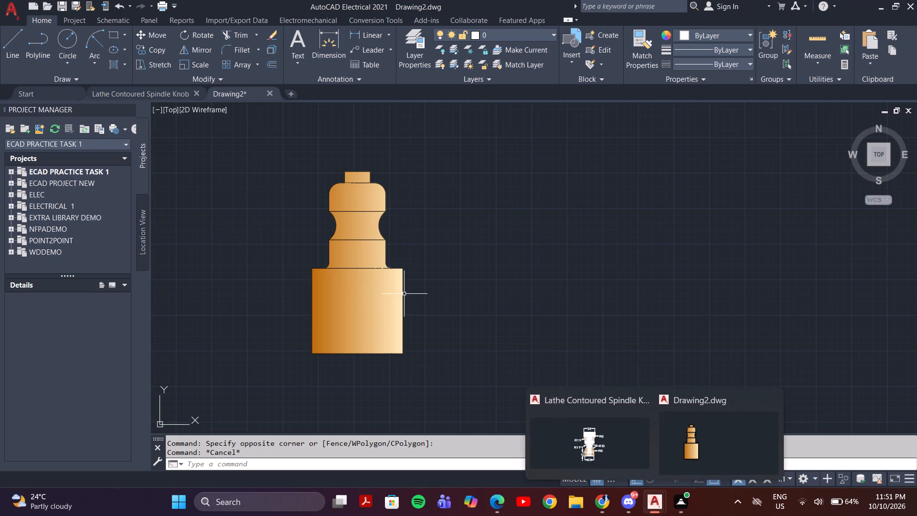
Examine the recoloured outline and gradient fill of the bottle profile, both close up and as a whole.
middle_click_drag(407, 290, 486, 271)
scroll(430, 234, "up", 3)
scroll(430, 234, "down", 2)
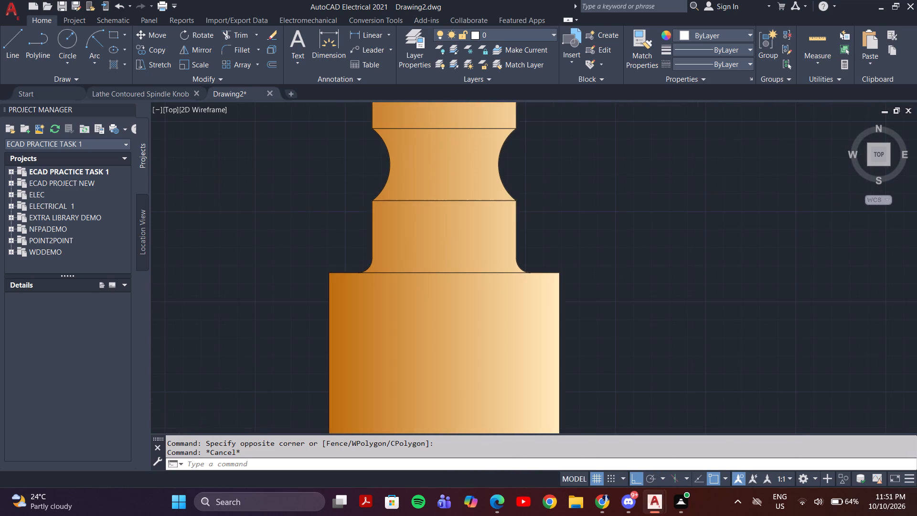
scroll(430, 234, "down", 3)
scroll(451, 215, "up", 5)
middle_click_drag(455, 222, 761, 222)
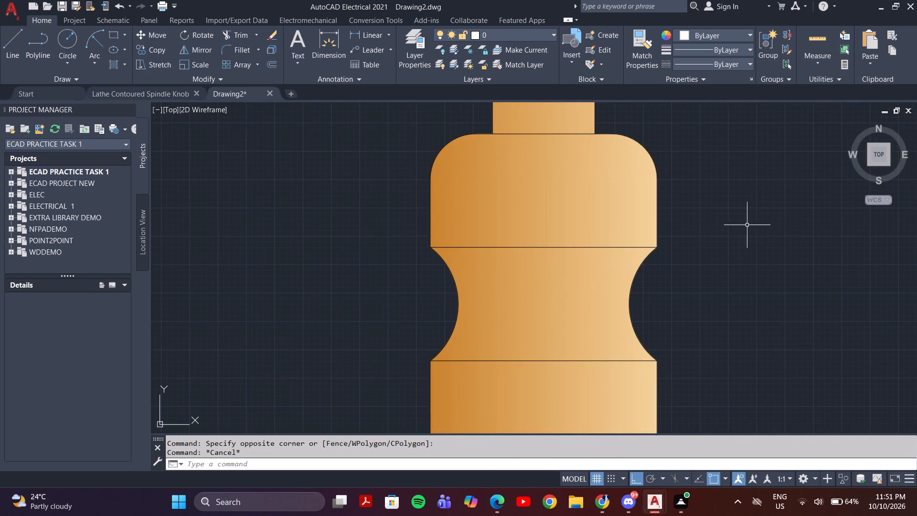
scroll(712, 234, "down", 2)
middle_click_drag(680, 279, 557, 263)
scroll(557, 262, "down", 2)
scroll(549, 319, "up", 1)
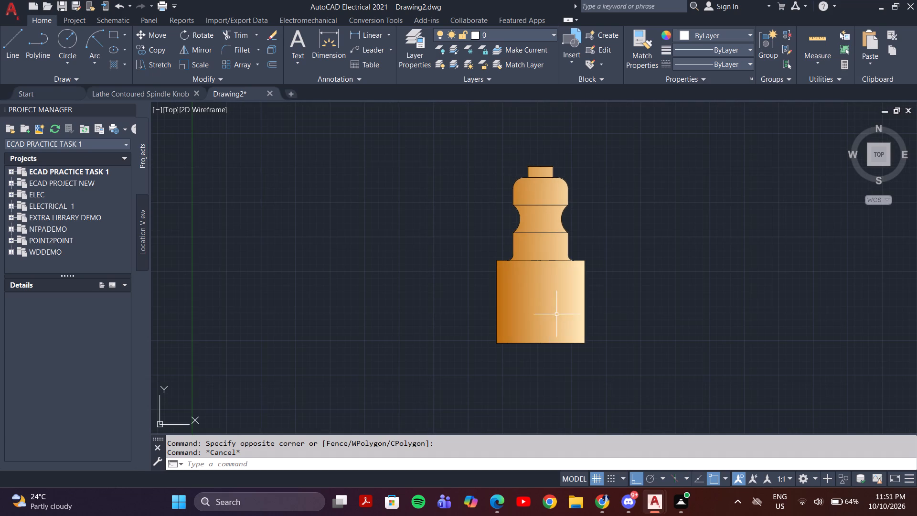
scroll(587, 279, "down", 1)
scroll(556, 250, "up", 3)
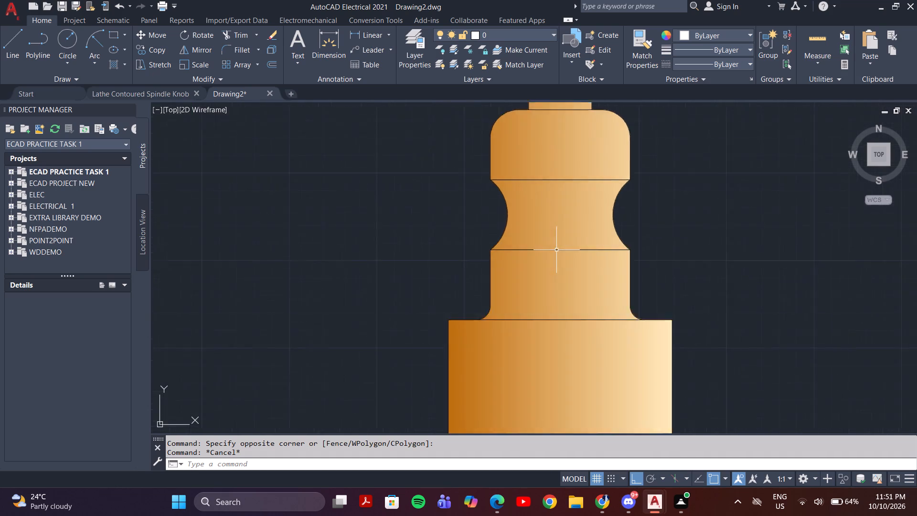
scroll(556, 250, "up", 1)
scroll(556, 250, "down", 4)
scroll(560, 242, "up", 3)
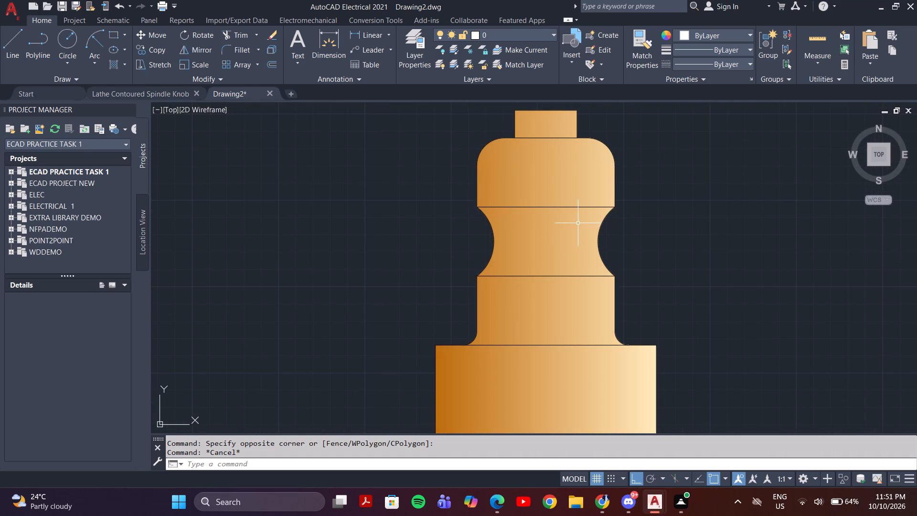
scroll(507, 193, "down", 1)
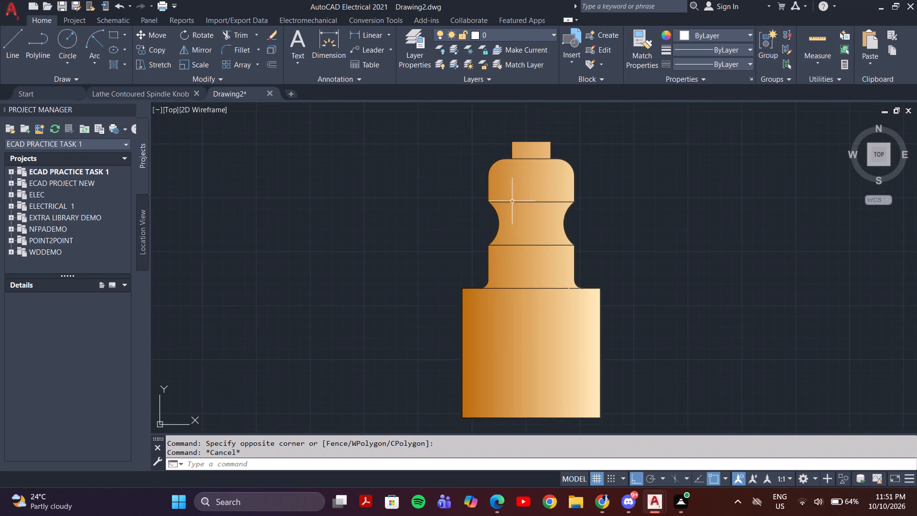
scroll(631, 222, "down", 3)
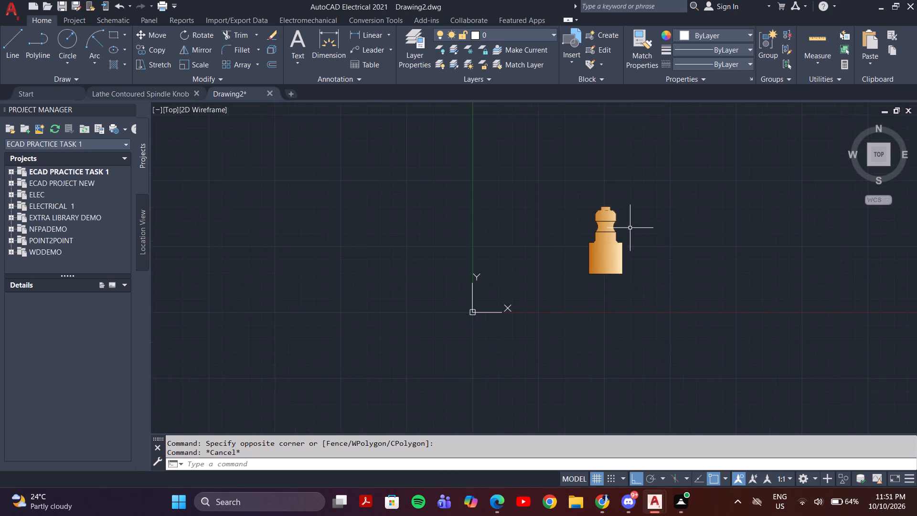
scroll(600, 254, "down", 3)
scroll(599, 257, "up", 6)
scroll(604, 245, "down", 2)
middle_click_drag(605, 245, 534, 300)
scroll(543, 272, "up", 1)
scroll(543, 271, "down", 2)
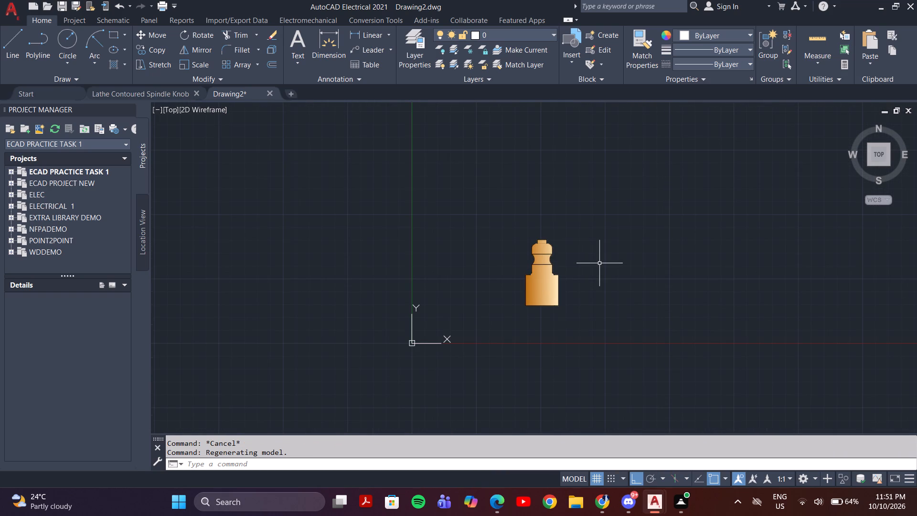
middle_click_drag(425, 270, 535, 249)
middle_click_drag(640, 244, 389, 278)
scroll(427, 280, "up", 1)
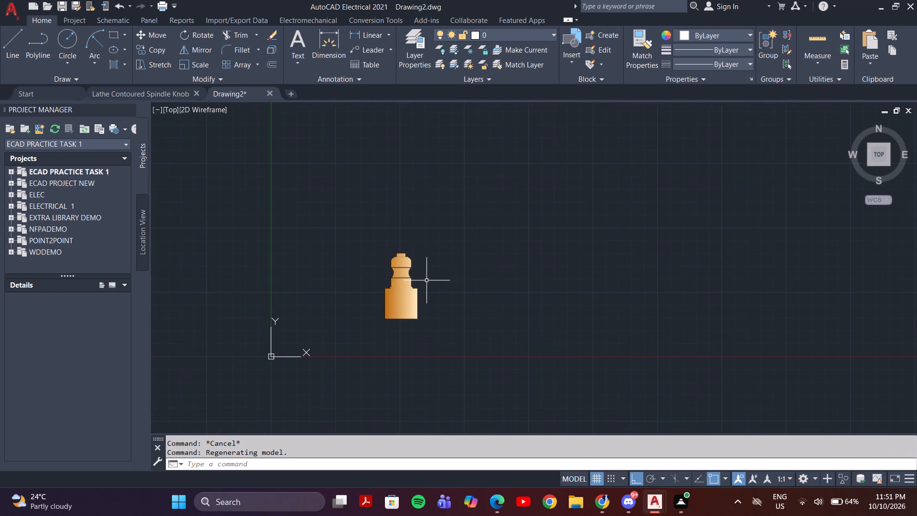
middle_click_drag(409, 283, 472, 267)
scroll(454, 277, "up", 1)
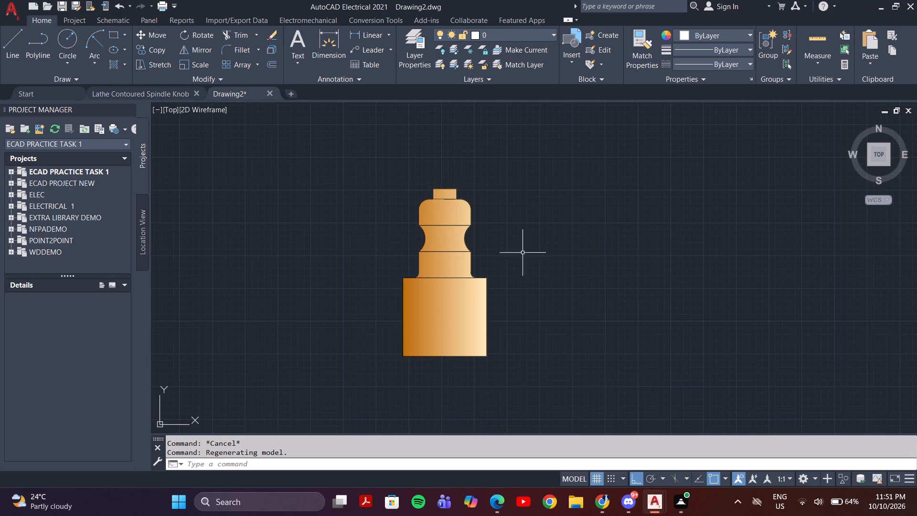
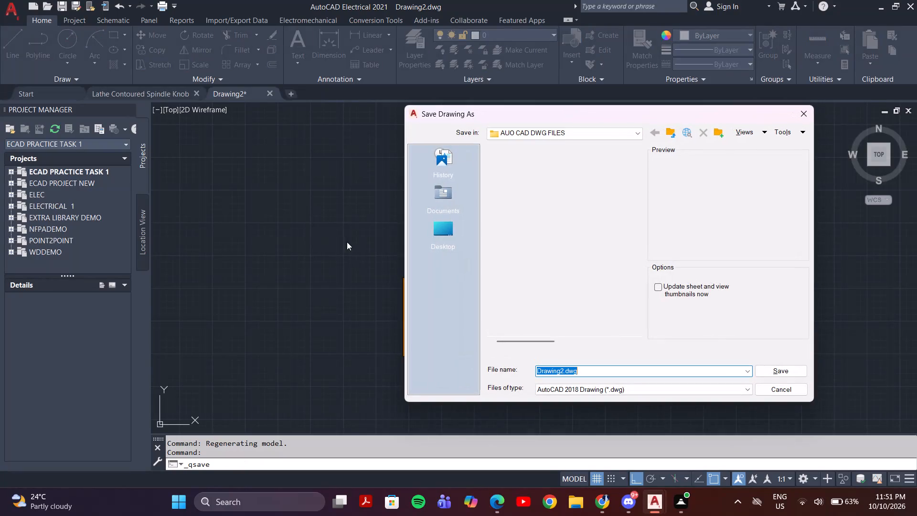
Clear the default drawing name in the Save Drawing As dialog, keeping only the .dwg extension.
scroll(499, 225, "down", 5)
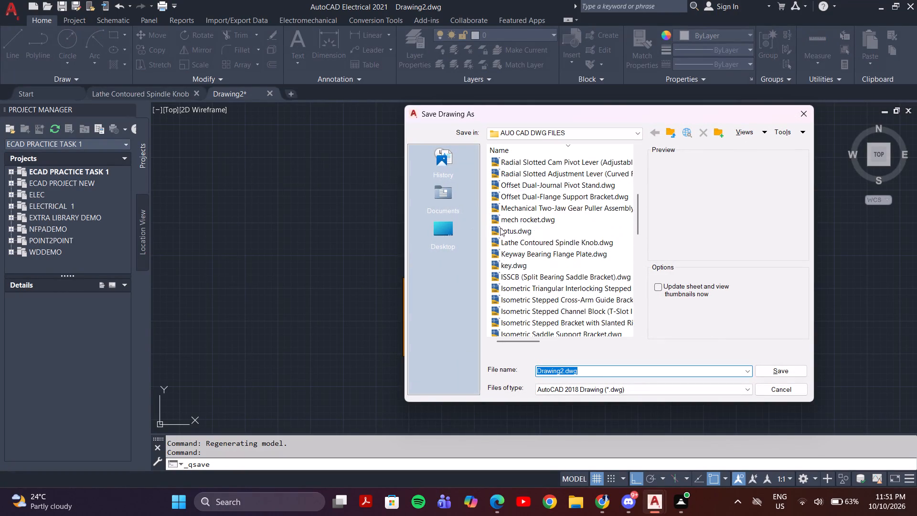
scroll(530, 234, "down", 13)
left_click(564, 367)
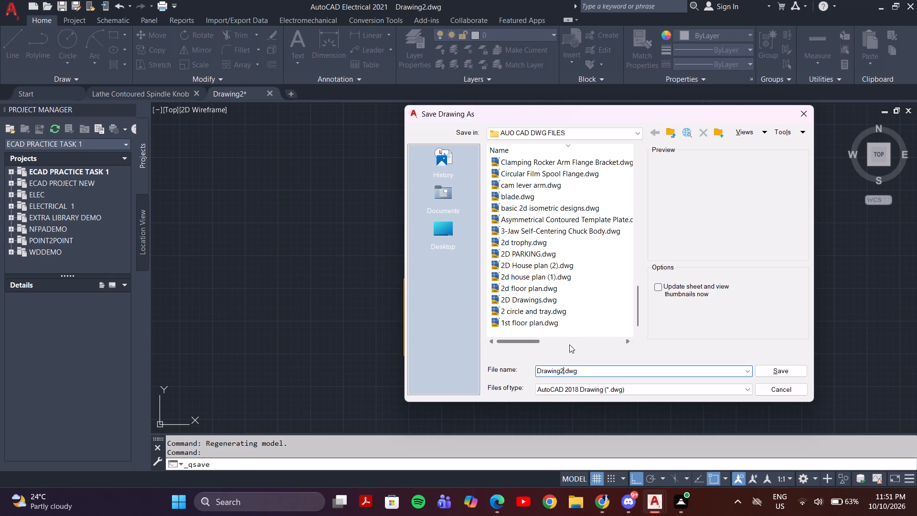
key("ctrl+shift+Left")
key("ctrl+shift+Left")
key("ctrl+shift+Left")
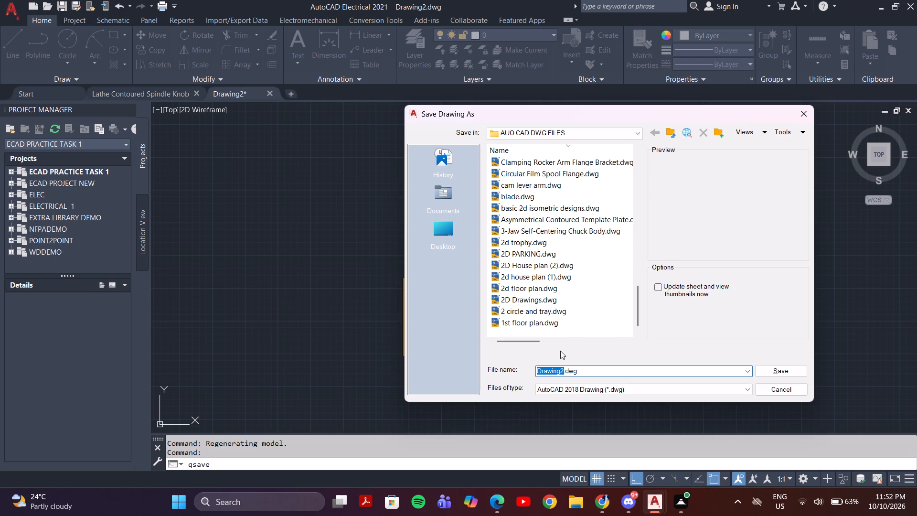
key("ctrl+shift+Left")
key("shift+Left")
key("Left")
left_click(561, 370)
left_click(568, 370)
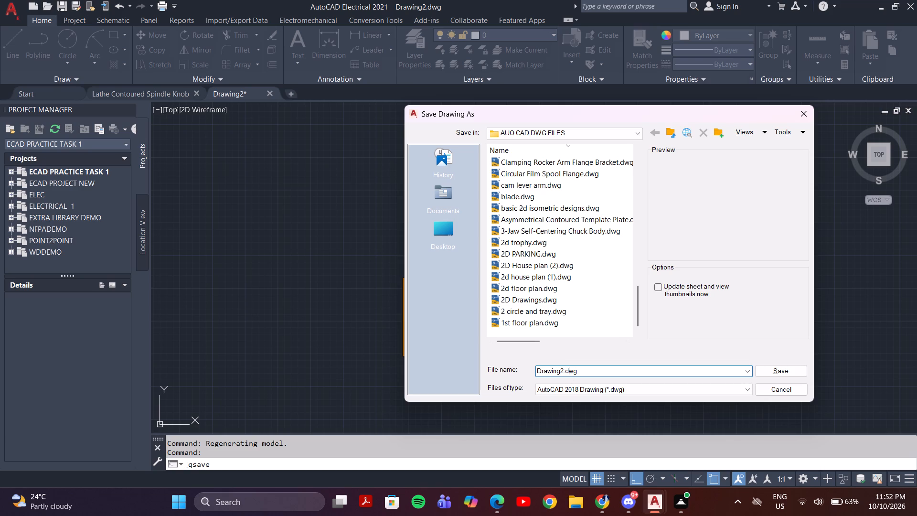
left_click(559, 370)
left_click(563, 370)
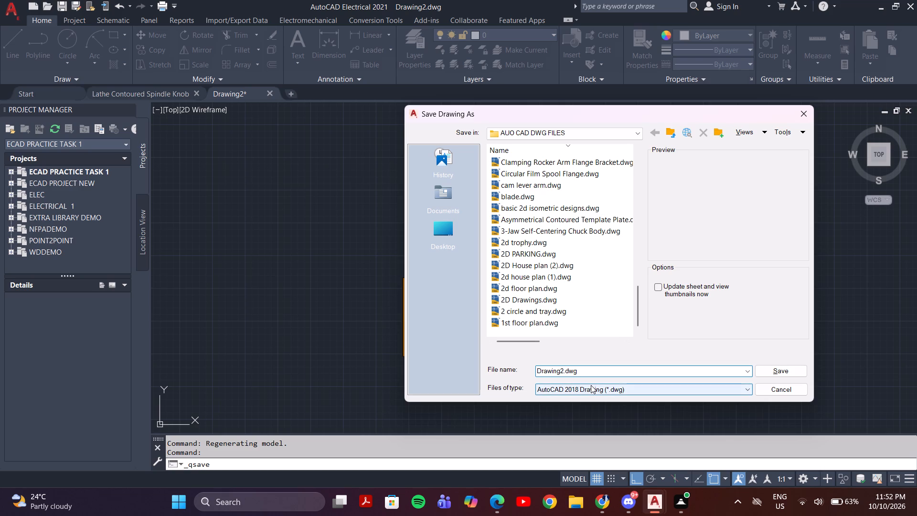
key("period")
key("BackSpace")
key("BackSpace")
key("BackSpace")
key("BackSpace")
key("BackSpace")
key("BackSpace")
key("BackSpace")
key("BackSpace")
key("BackSpace")
key("BackSpace")
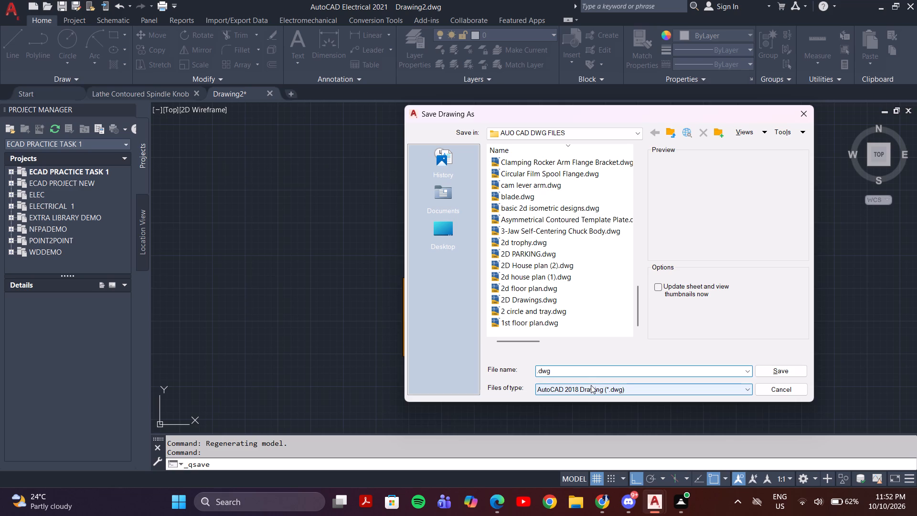